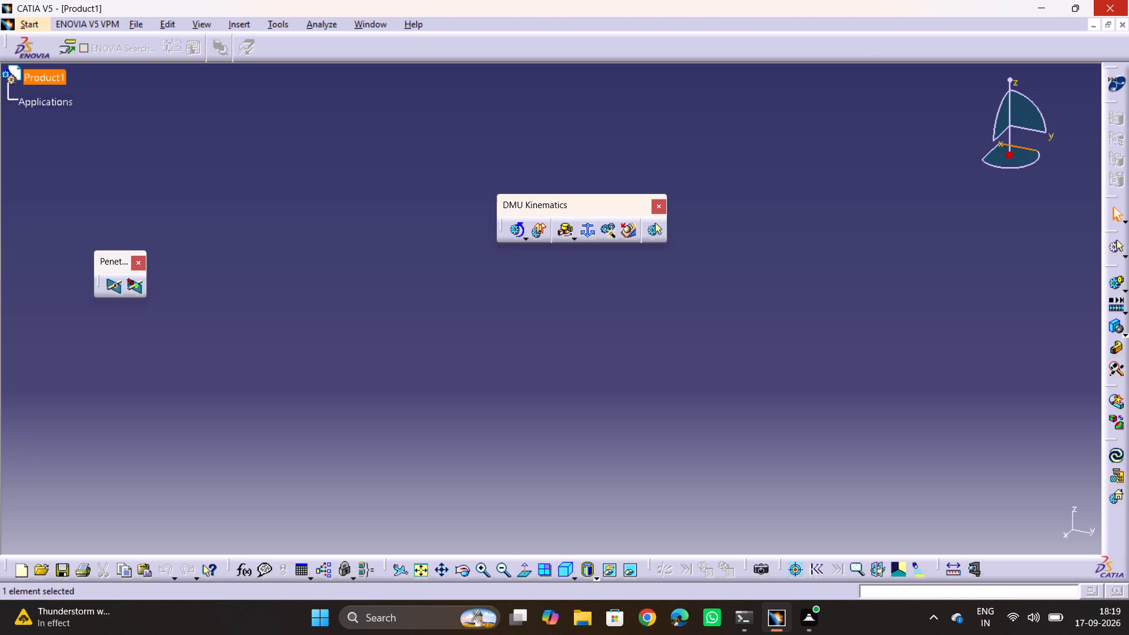
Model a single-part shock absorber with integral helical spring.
Create a new part in the Sketcher workbench and open a sketch on the yz plane.
scroll(179, 128, "up", 2, "ctrl")
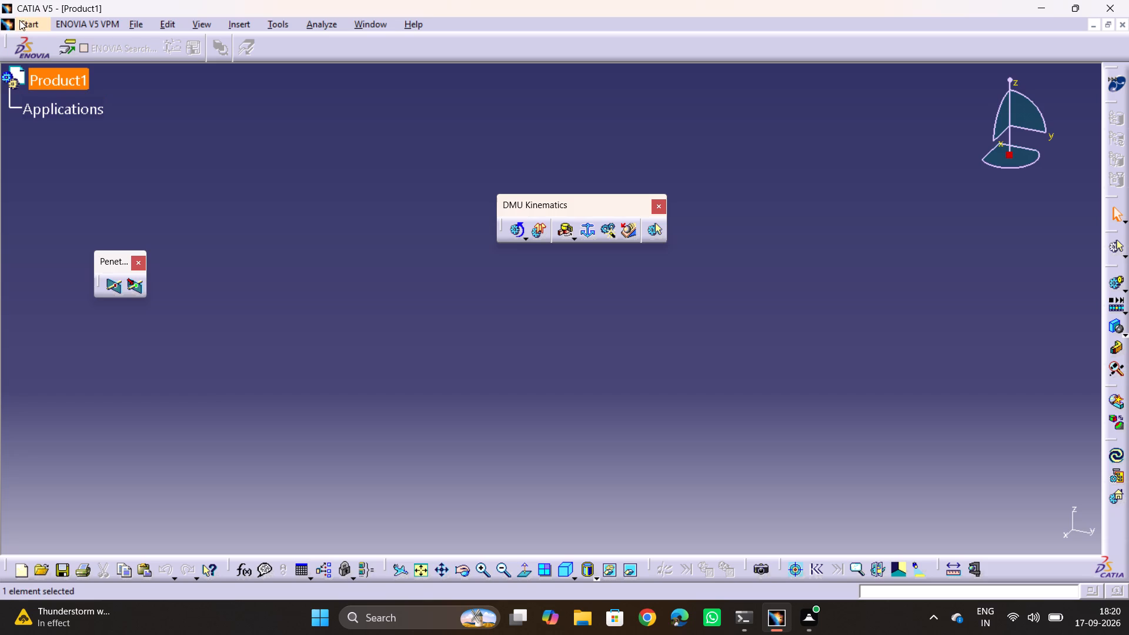
left_click(22, 26)
left_click(69, 86)
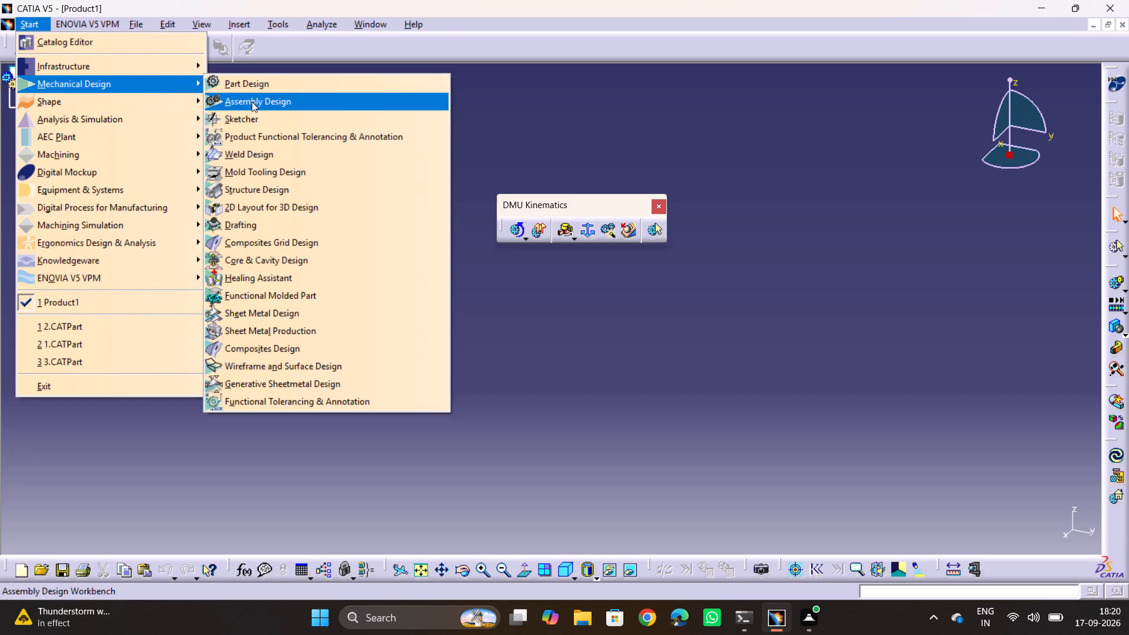
left_click(252, 122)
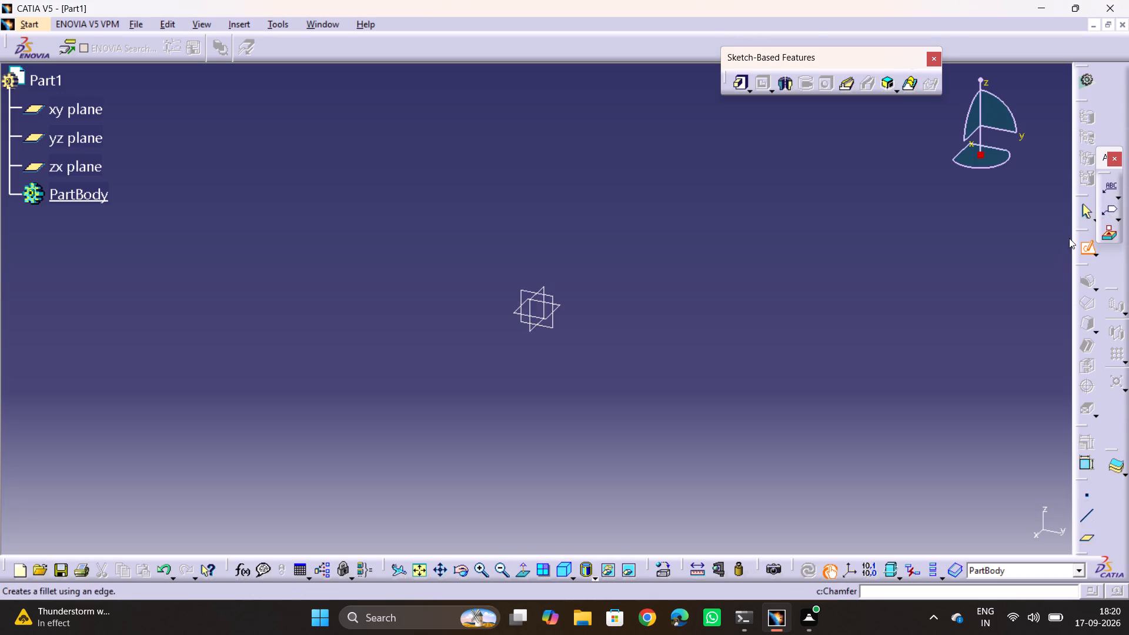
left_click(550, 295)
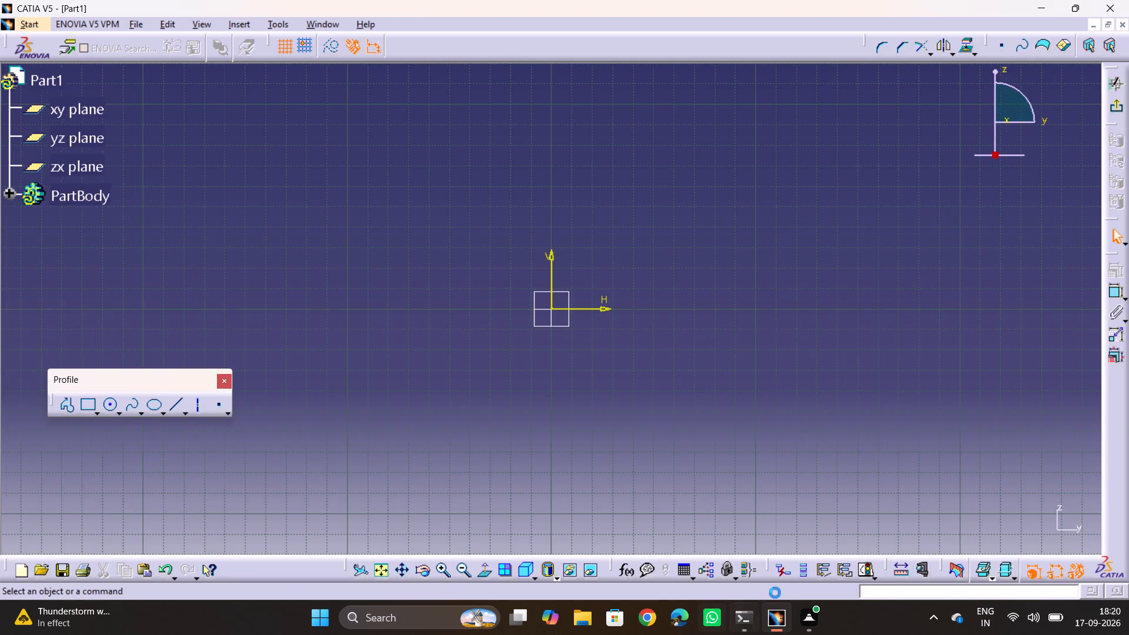
Open the Exercise 29 Shock Absorber image from Downloads and examine the dimensions in section view E-E.
left_click(580, 621)
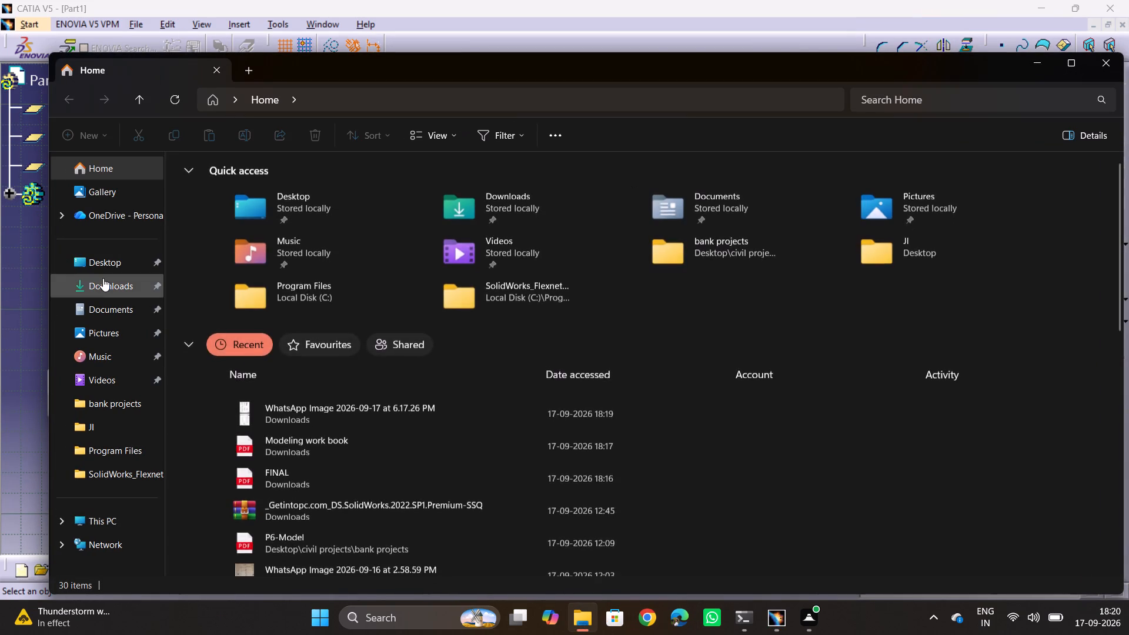
left_click(103, 278)
double_click(255, 230)
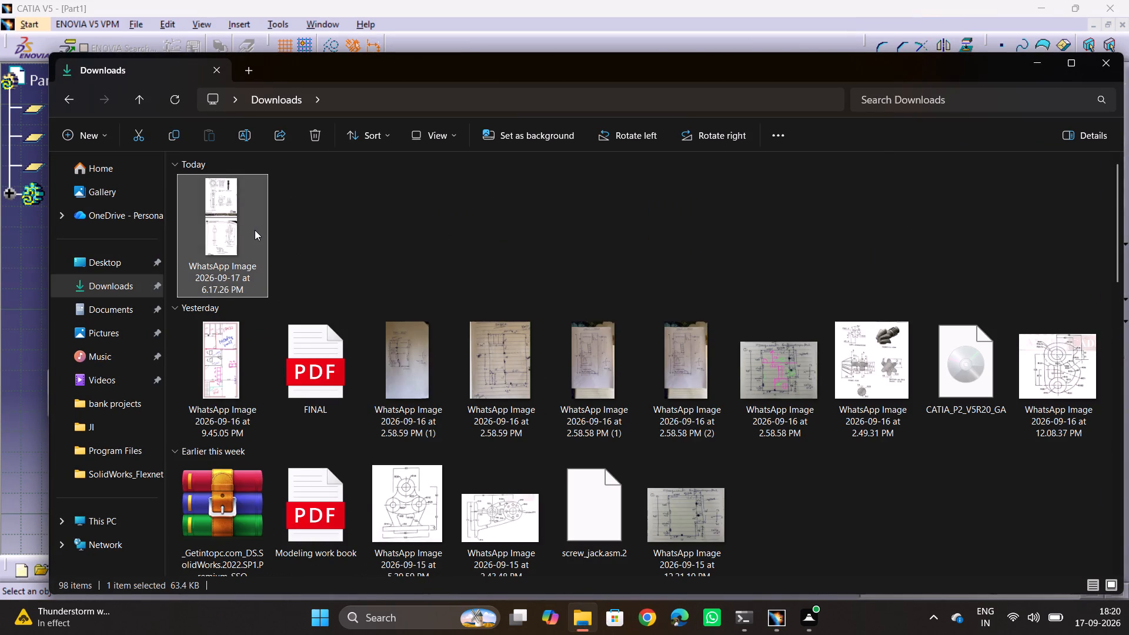
left_click(1103, 63)
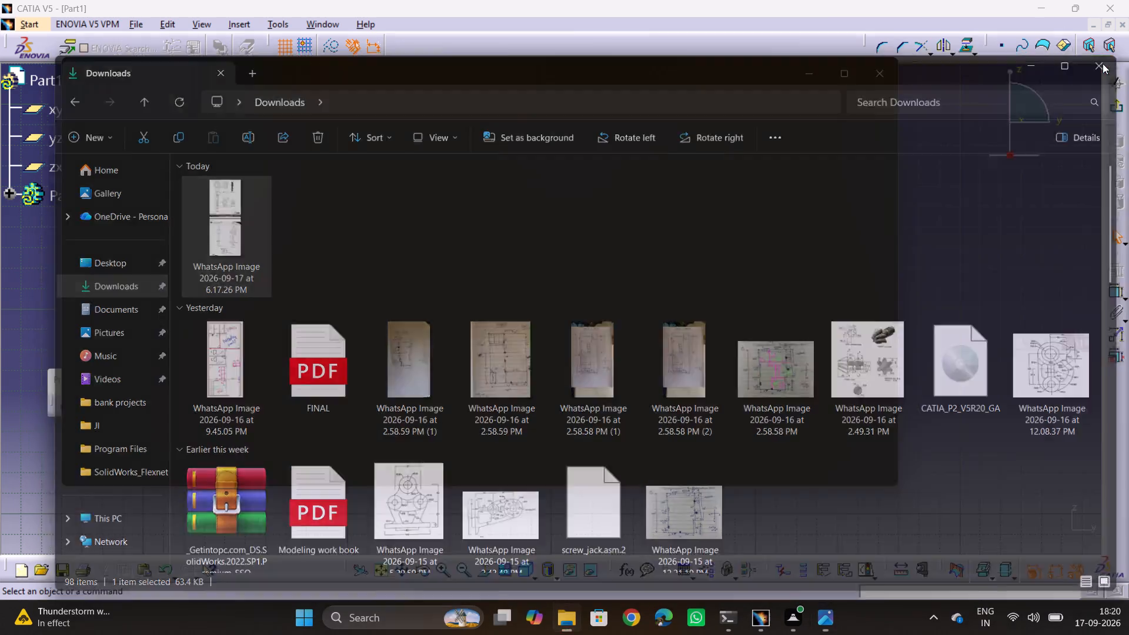
scroll(520, 148, "up", 4, "ctrl")
scroll(497, 274, "up", 3, "ctrl")
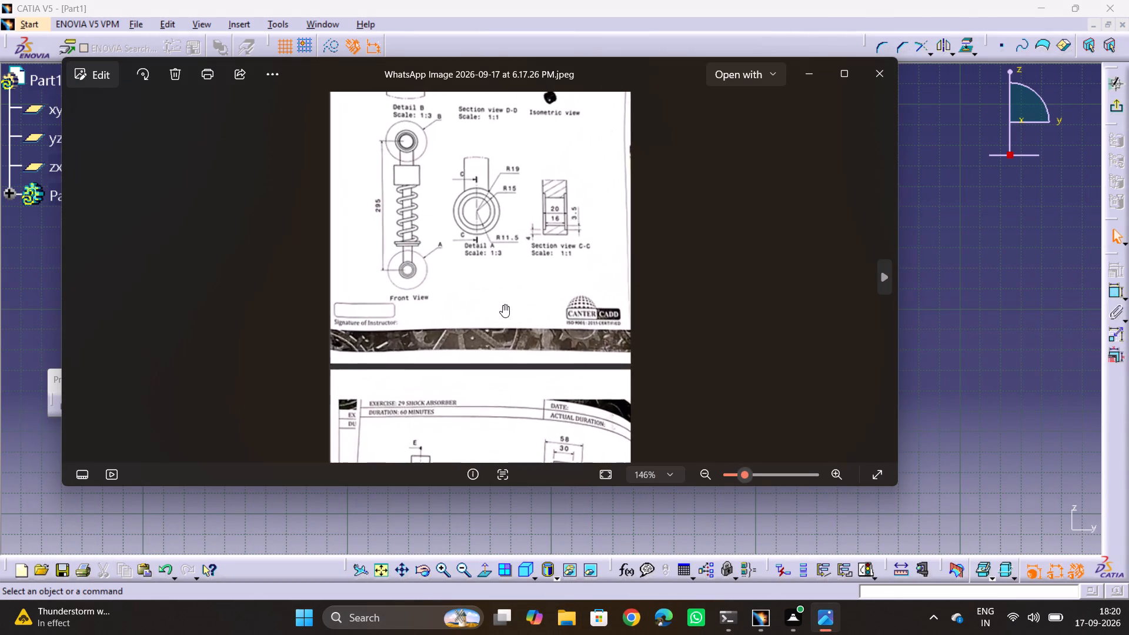
middle_click_drag(503, 305, 491, 0)
middle_click_drag(447, 248, 478, 144)
scroll(672, 199, "up", 3, "ctrl")
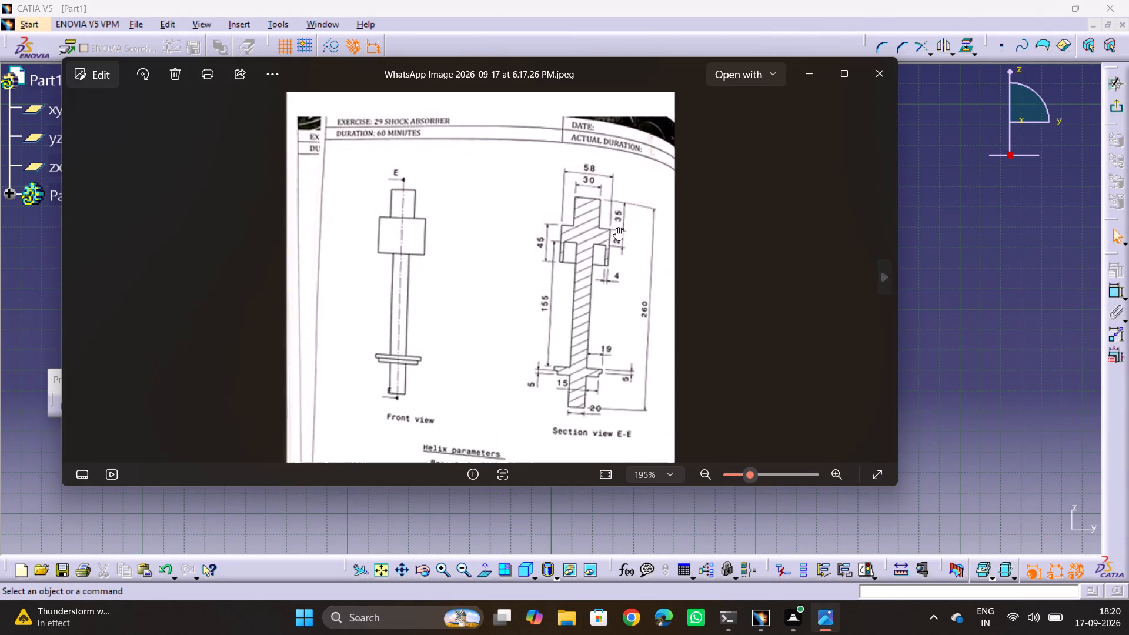
middle_click_drag(616, 229, 553, 234)
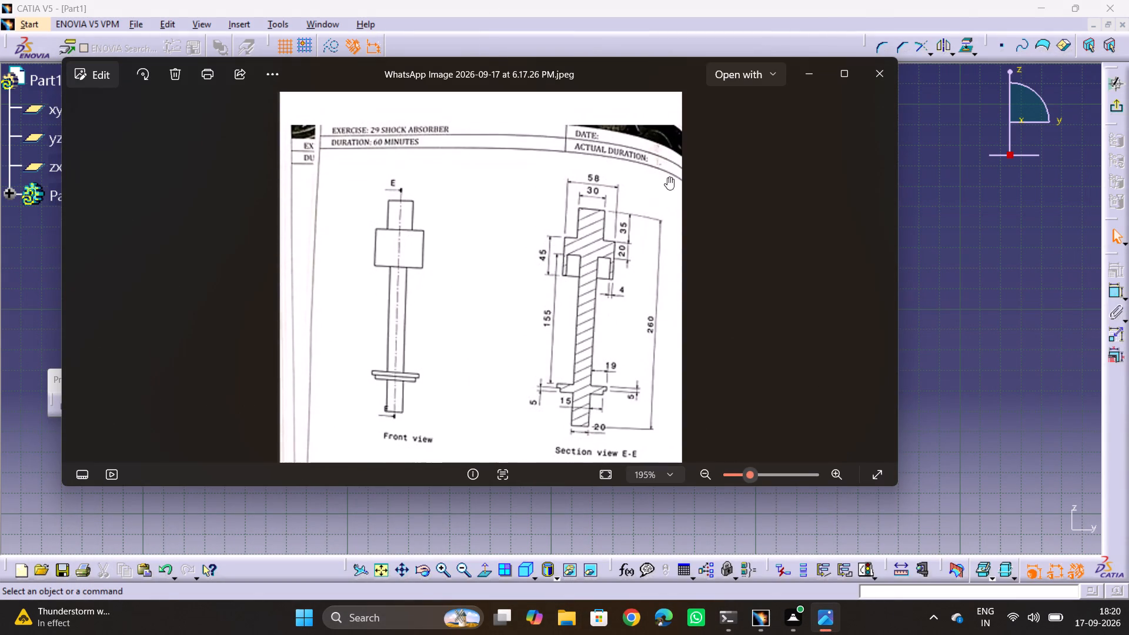
left_click(940, 281)
Start the rod's half-section with Profile: from the origin, about 20 mm horizontally along H, and about 44 mm vertically up.
middle_click_drag(564, 289, 499, 373)
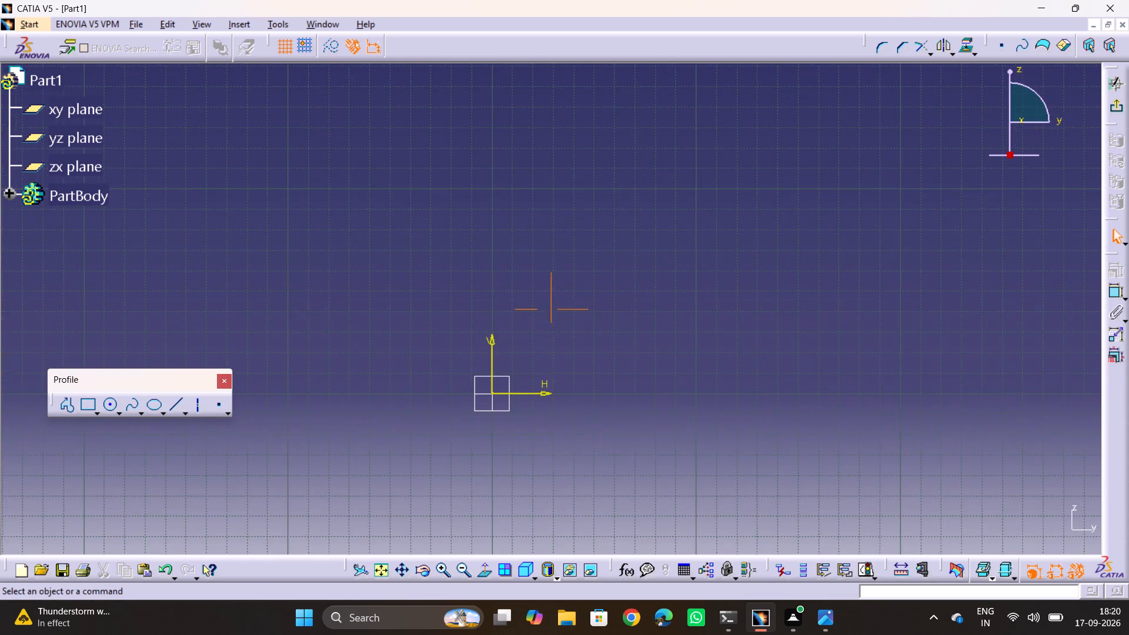
middle_click_drag(499, 373, 497, 374)
left_click(61, 406)
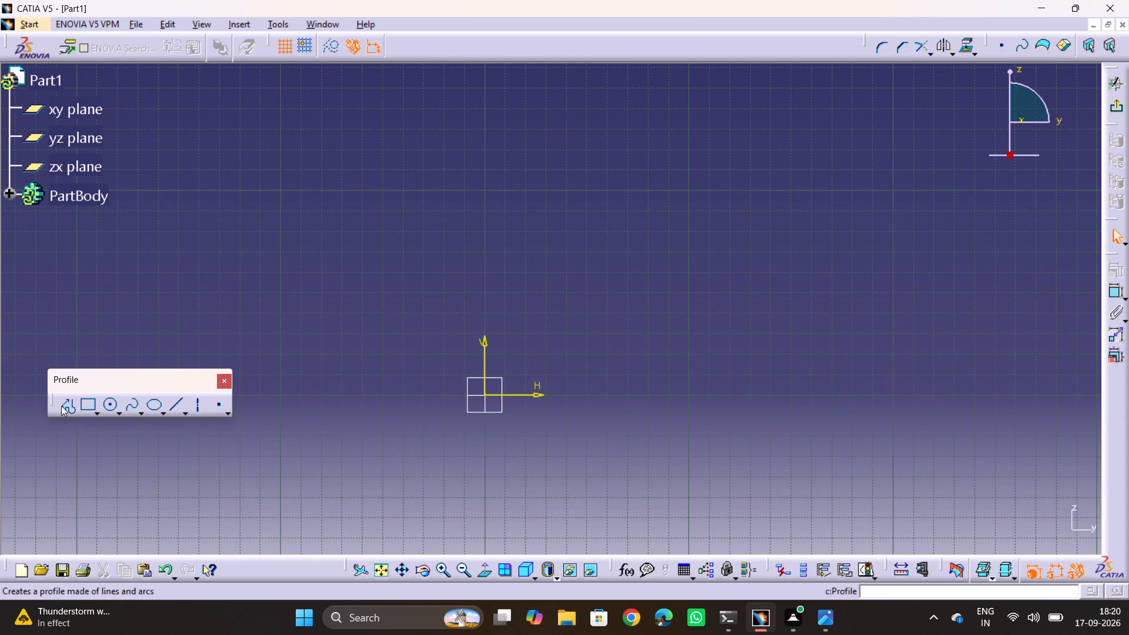
left_click(485, 393)
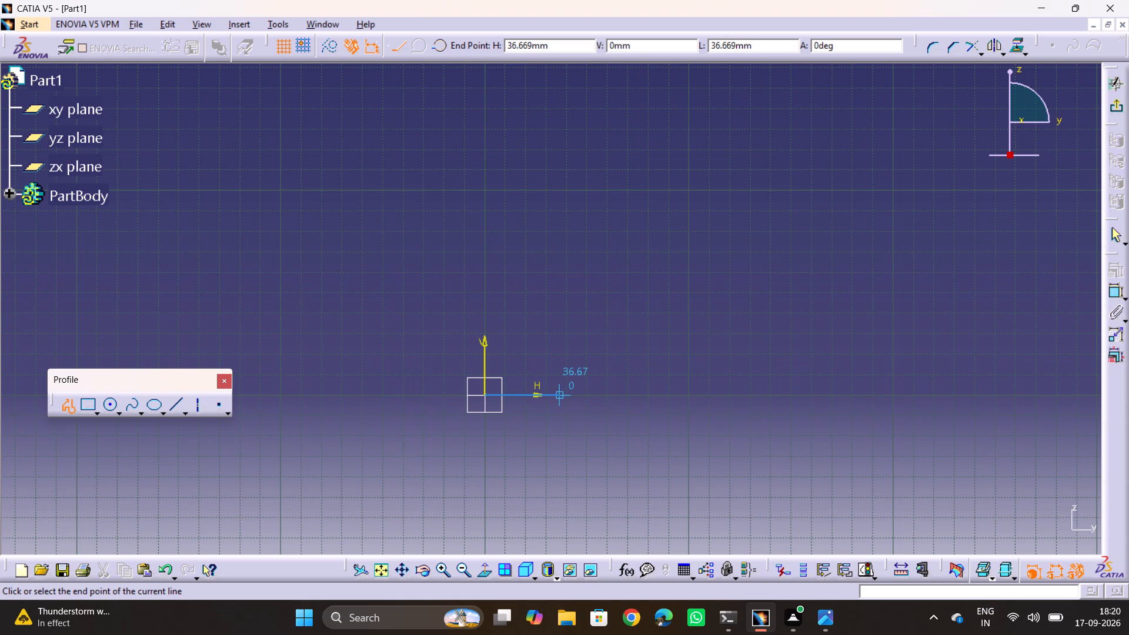
key("alt+Tab")
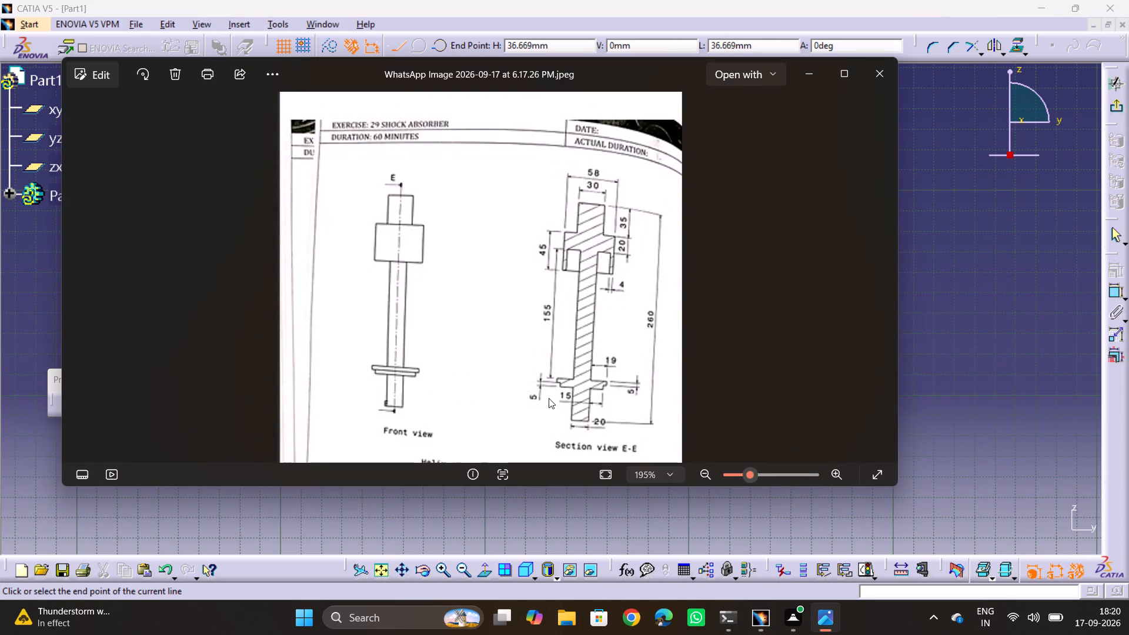
key("alt+Tab")
left_click(524, 397)
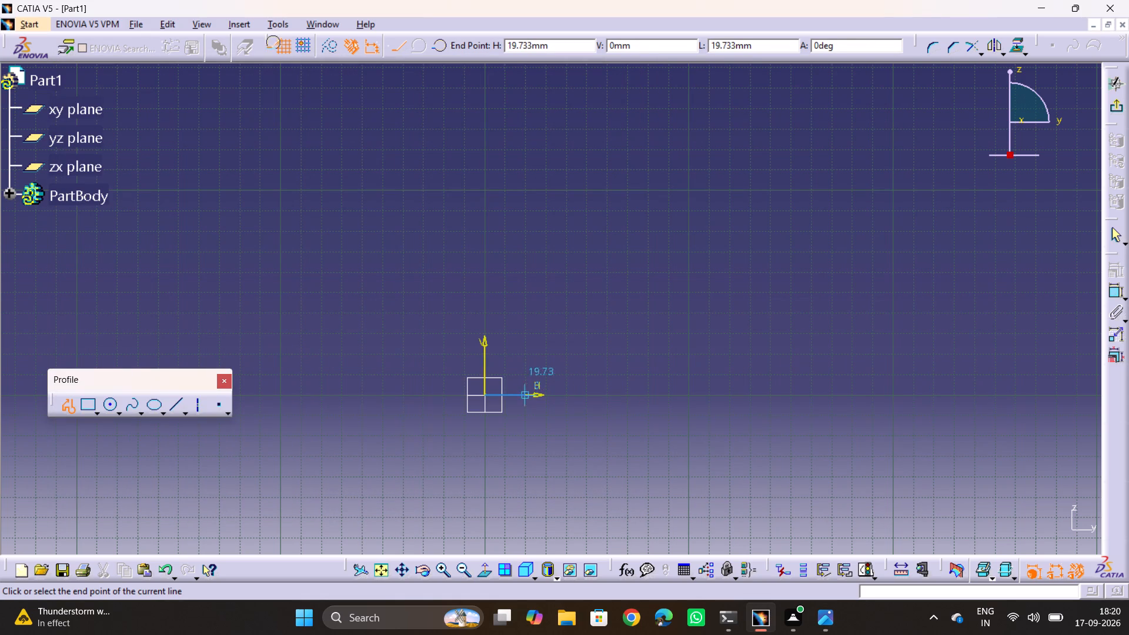
key("alt+Tab")
key("alt+Tab")
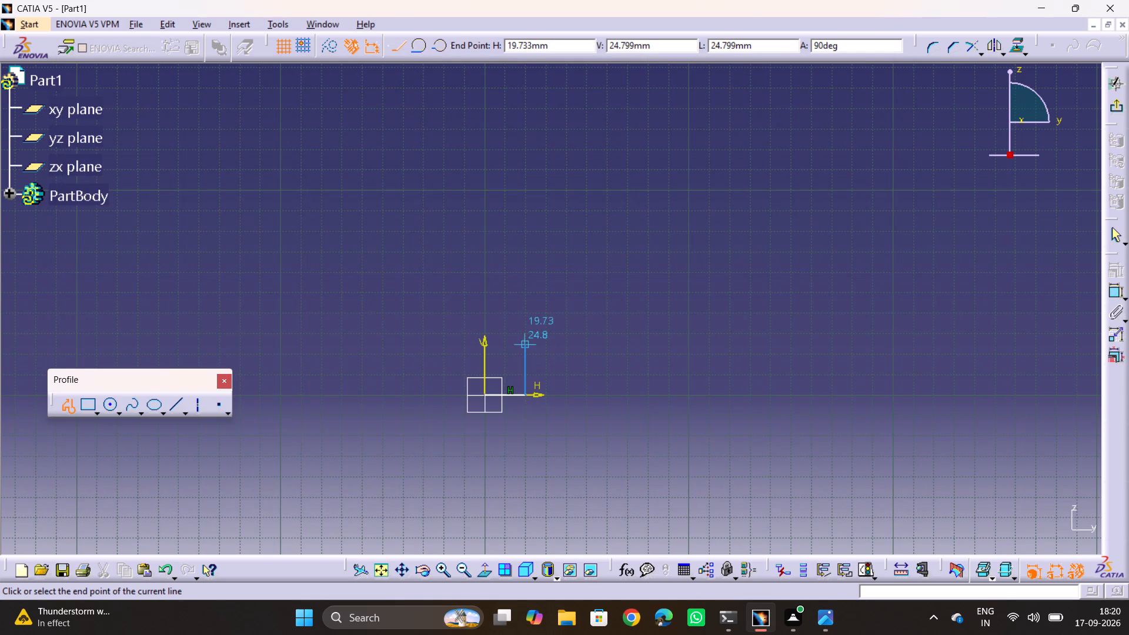
left_click(527, 303)
Sketch the stepped flange: about 33 mm outward, 7 mm up, 12 mm outward, 10 mm up, and back in line with the lower rod edge.
key("alt+Tab")
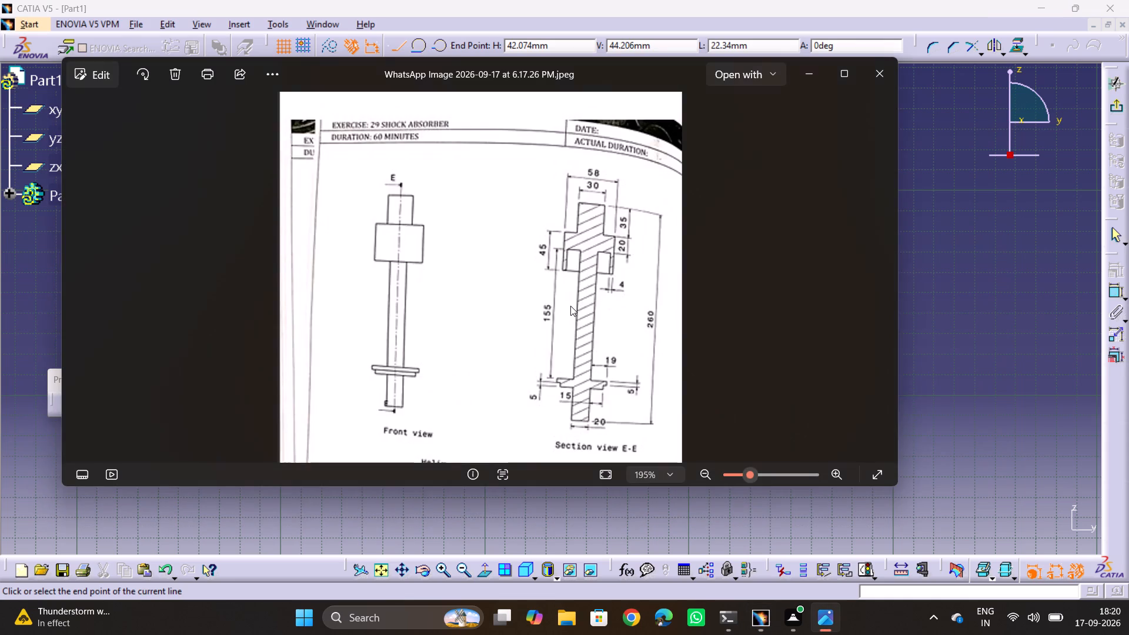
key("alt+Tab")
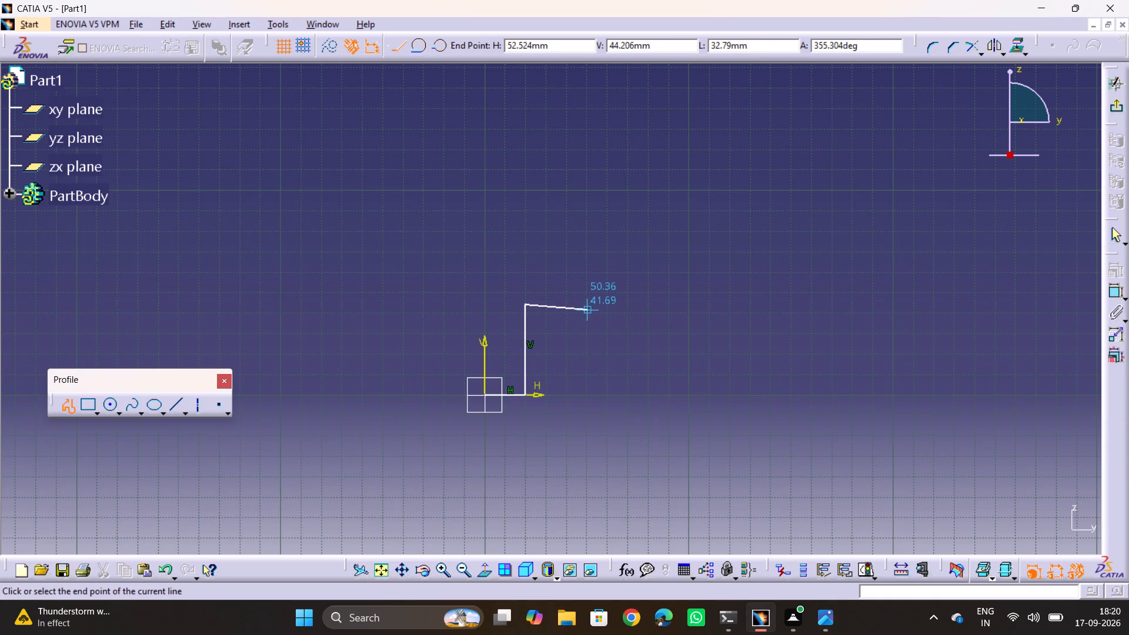
left_click(592, 302)
scroll(590, 283, "up", 2)
middle_click_drag(593, 293, 618, 205, "ctrl")
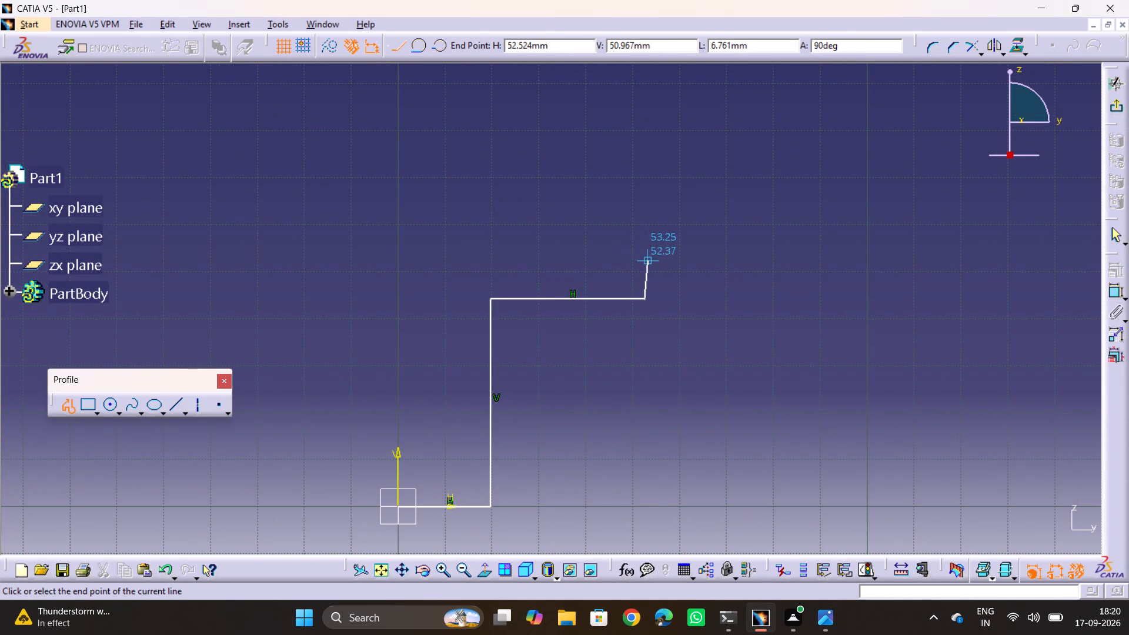
left_click(646, 268)
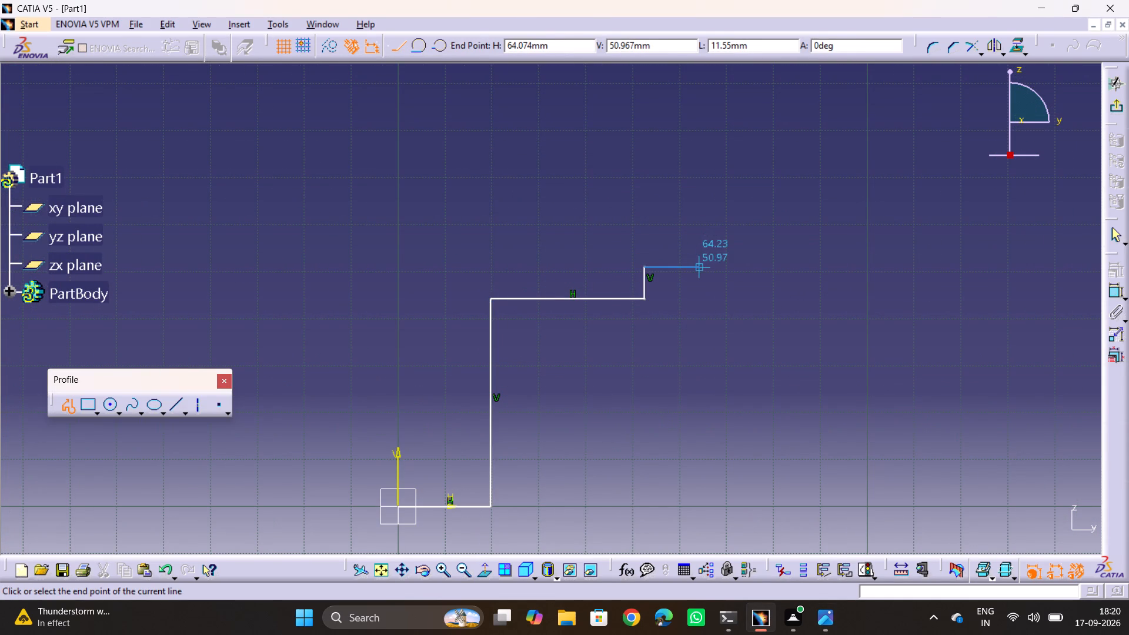
left_click(699, 269)
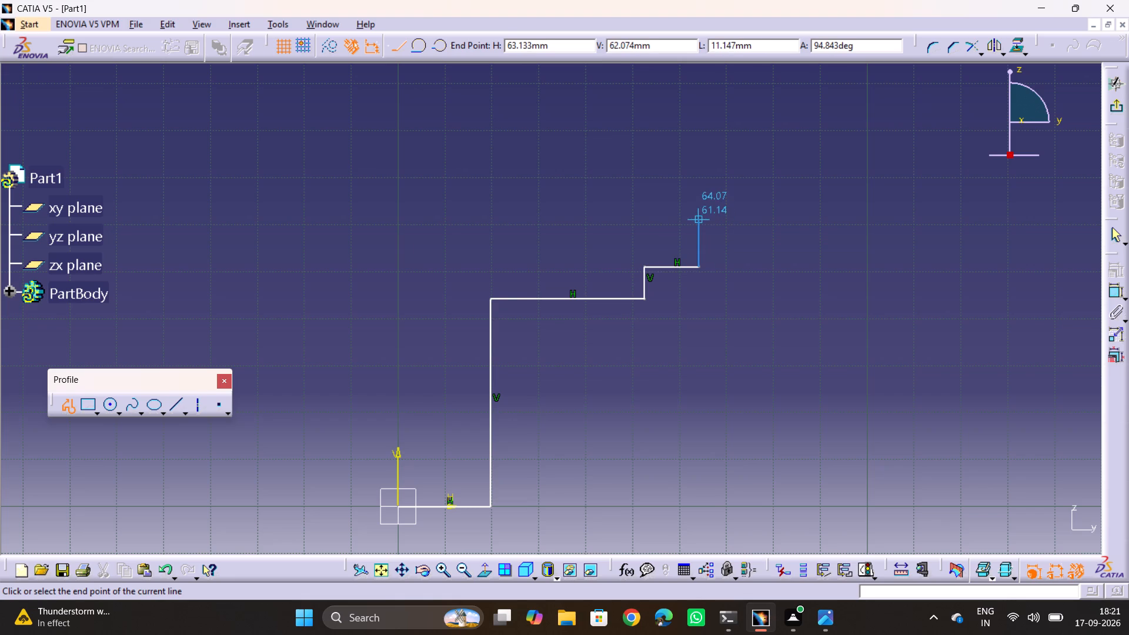
left_click(692, 216)
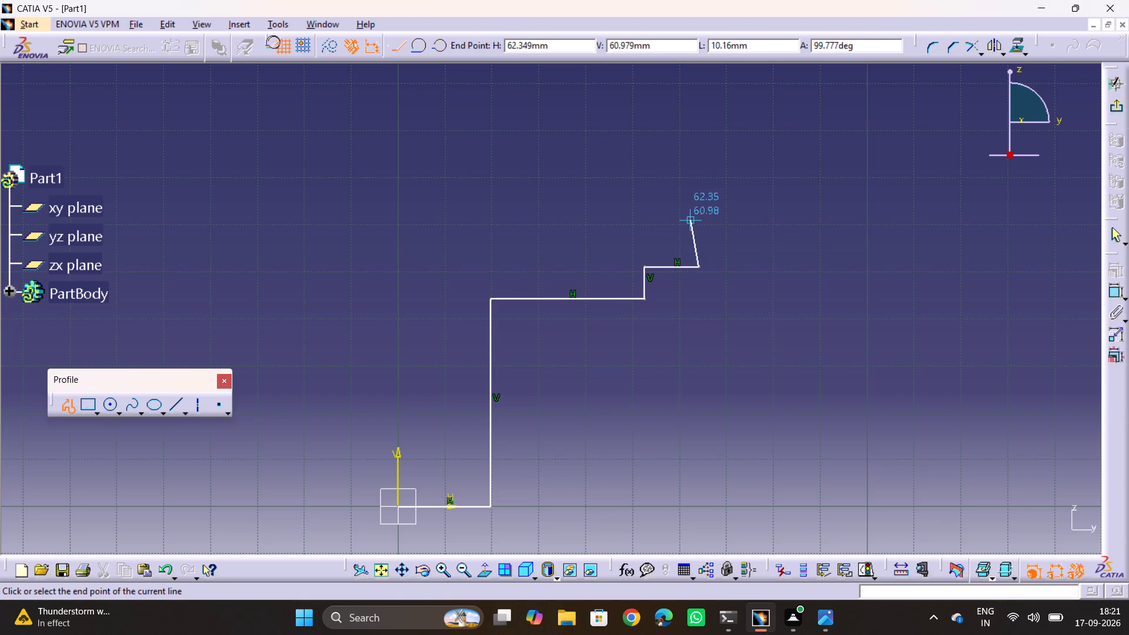
key("ctrl+z")
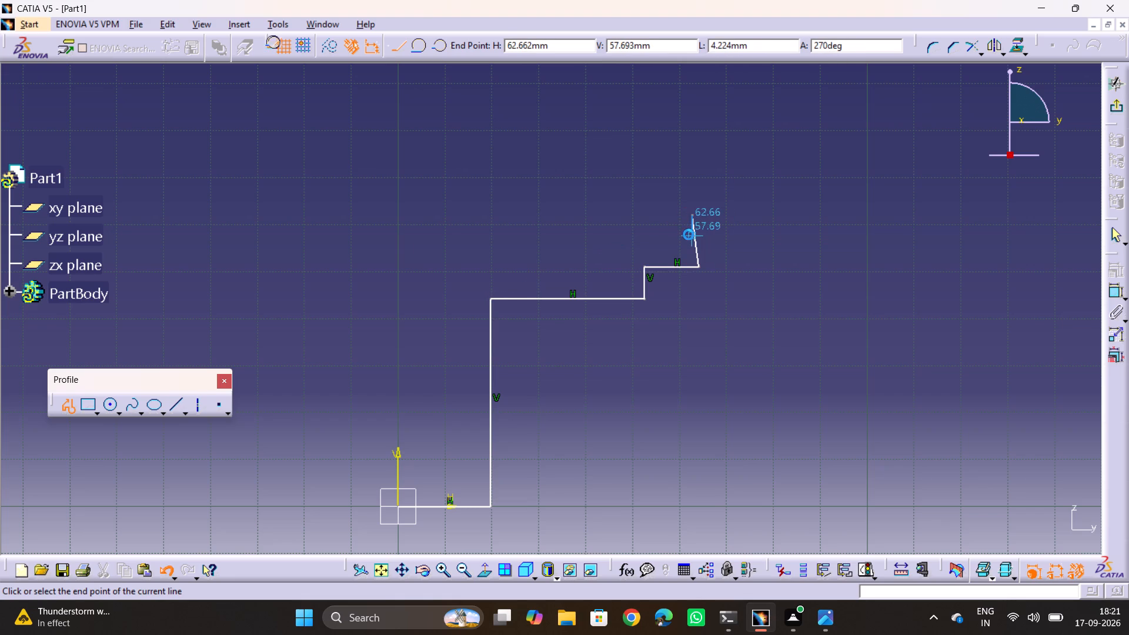
left_click(699, 220)
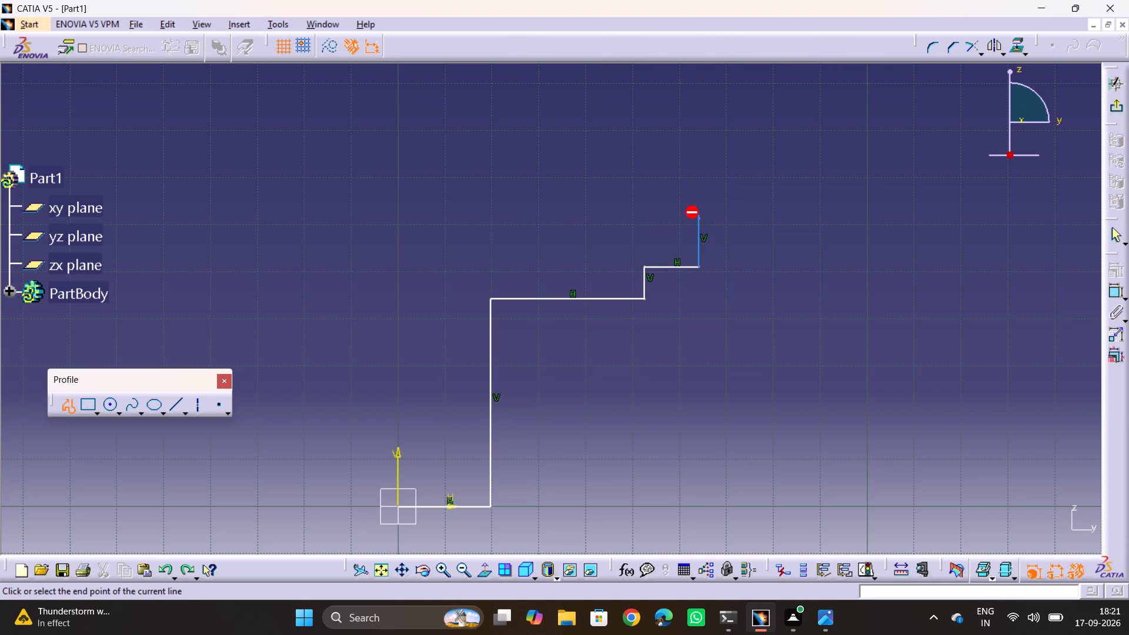
key("alt+Tab")
key("alt+Tab")
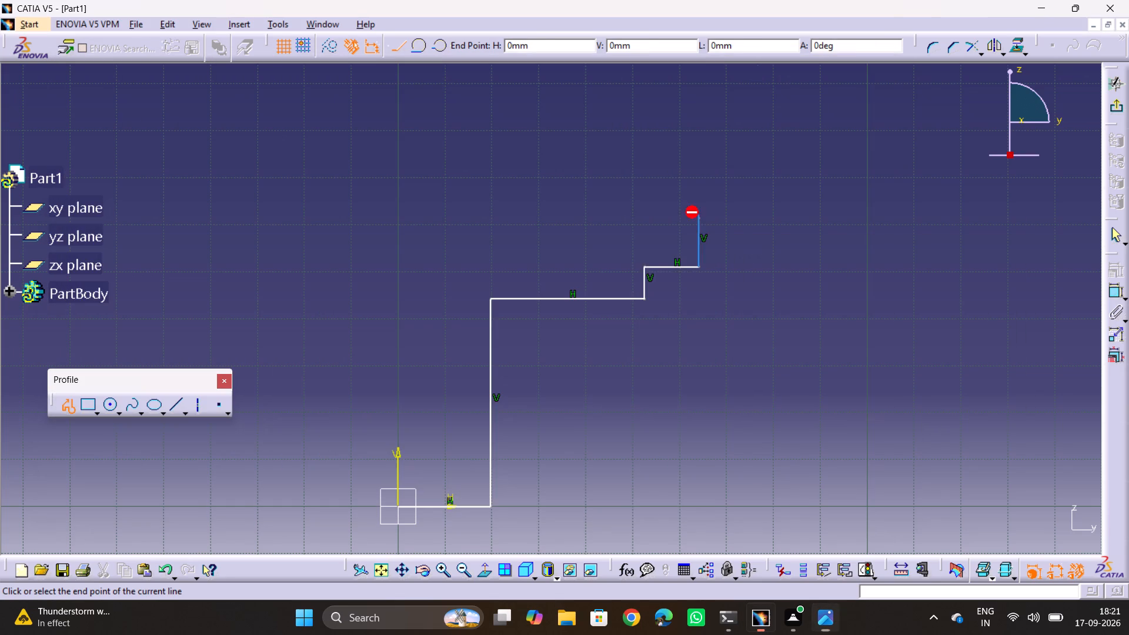
left_click(490, 217)
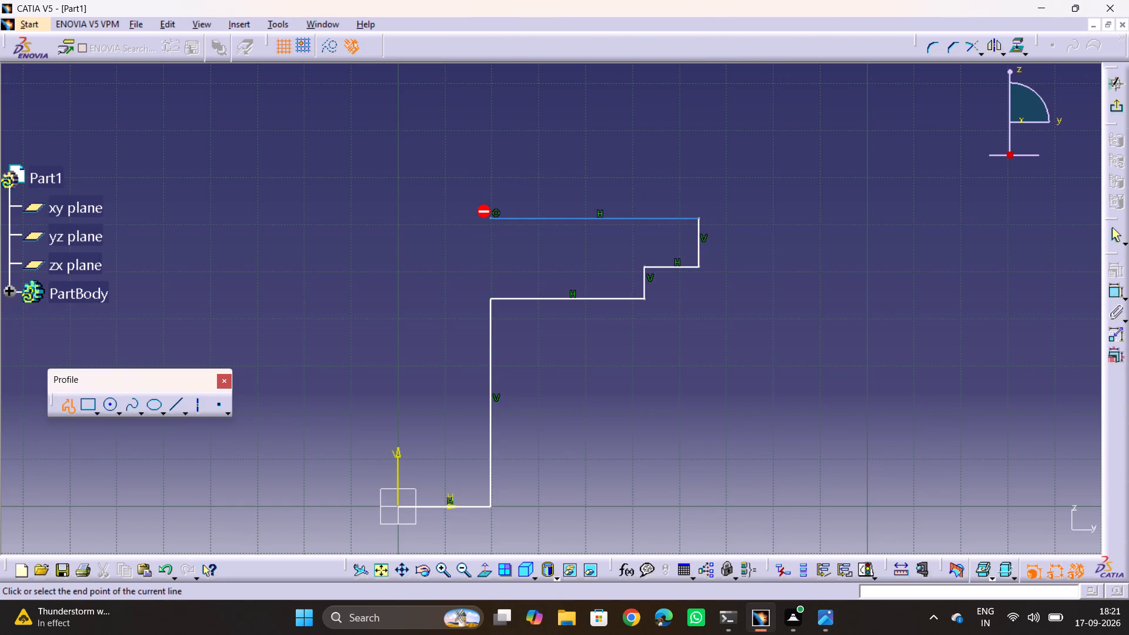
Continue the profile with a vertical rod edge about 144 mm long, going up from the flange's inner corner.
scroll(496, 162, "down", 1)
key("alt+Tab")
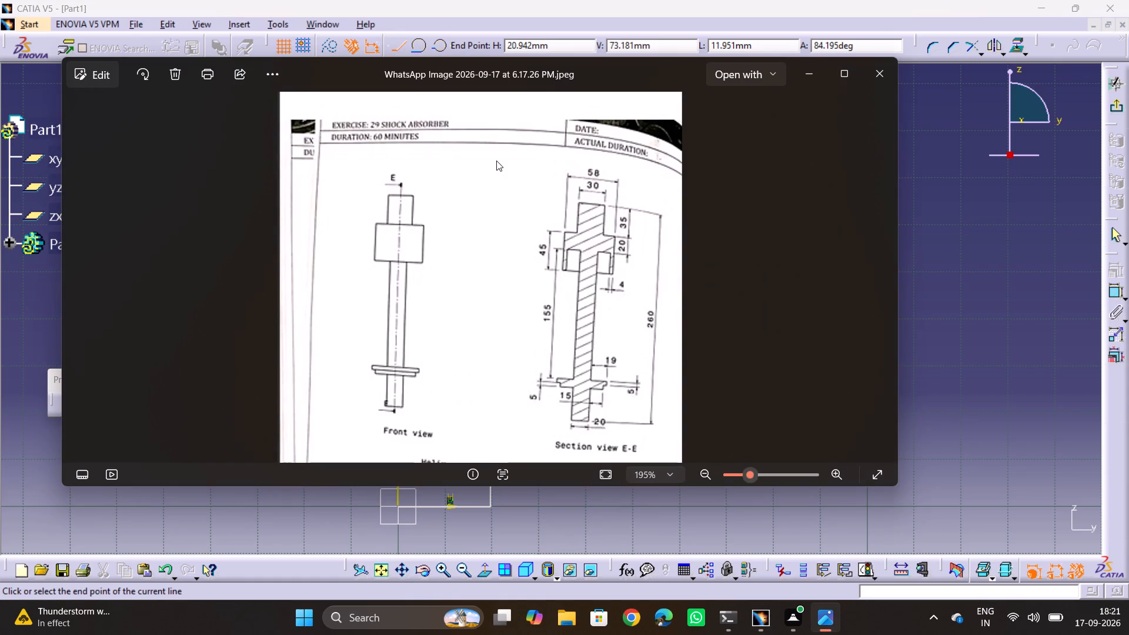
key("alt+Tab")
middle_click_drag(496, 161, 484, 256)
middle_click_drag(494, 210, 488, 286, "ctrl")
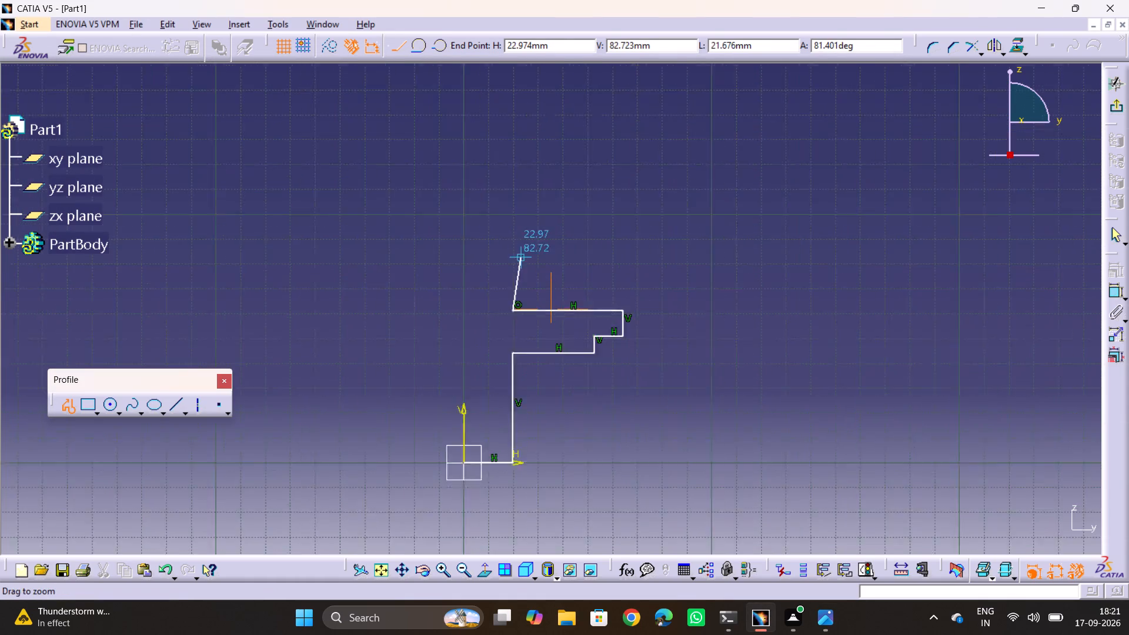
middle_click_drag(488, 286, 476, 329, "ctrl")
middle_click_drag(563, 226, 540, 339)
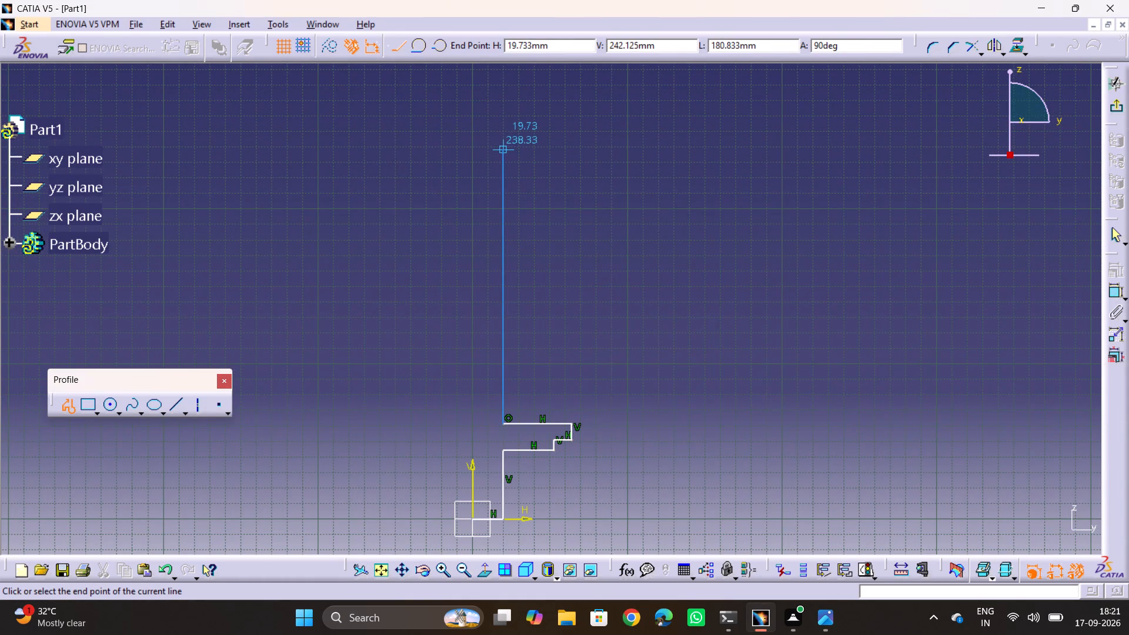
left_click(503, 200)
Continue the profile with the cup recess: about 28 mm horizontally outward, 37 mm vertically down, and 8 mm horizontally outward.
key("alt+Tab")
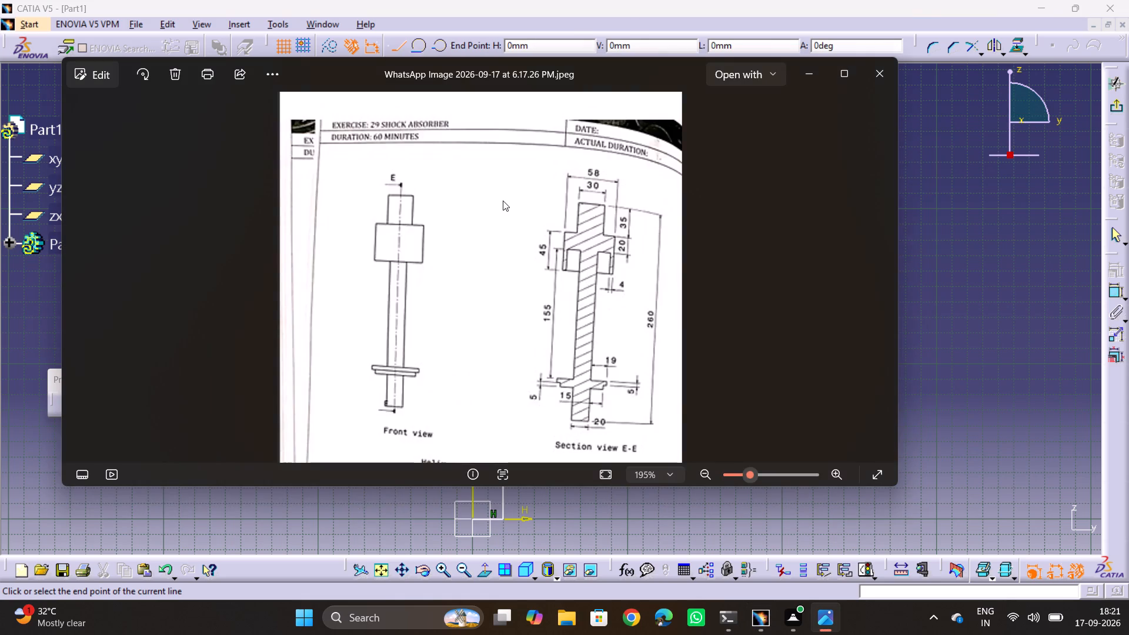
key("alt+Tab")
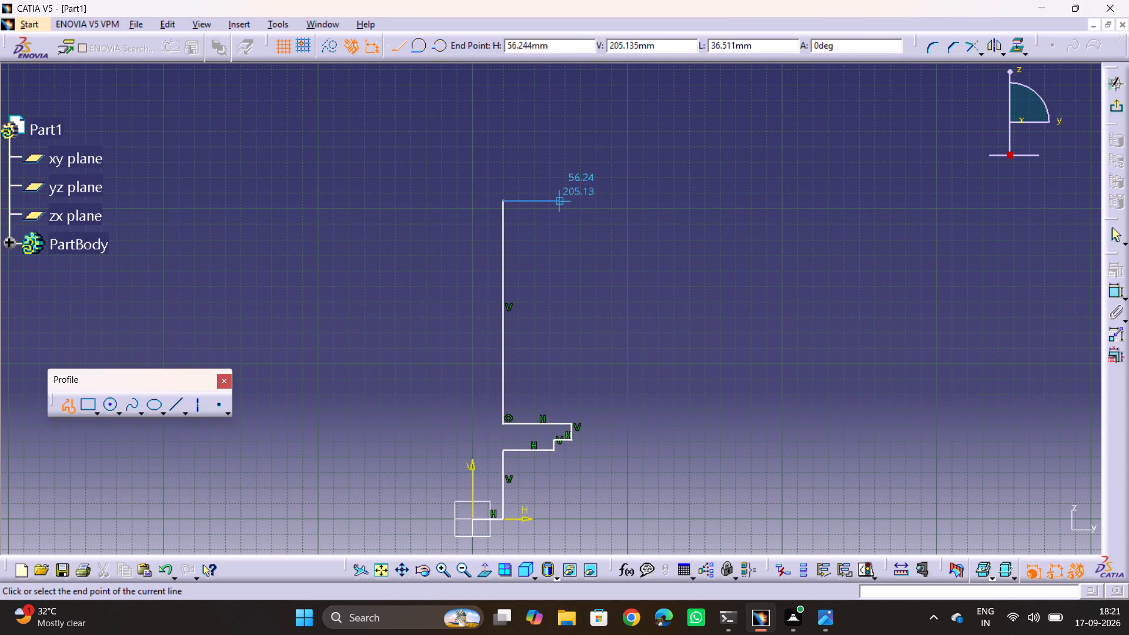
left_click(546, 203)
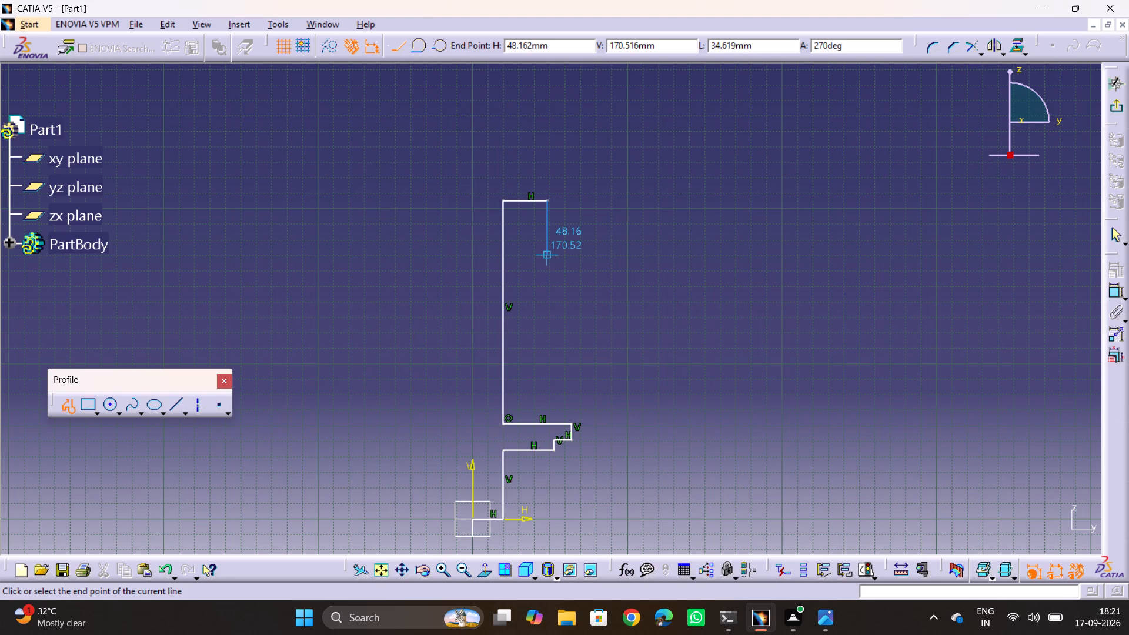
left_click(546, 259)
left_click(559, 262)
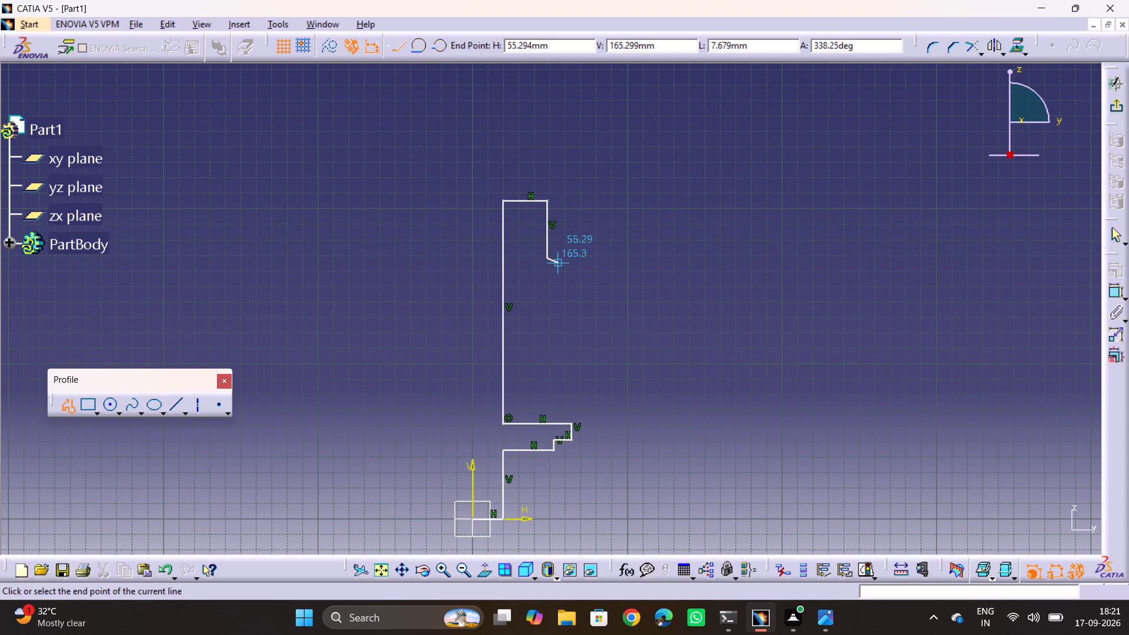
key("ctrl+z")
scroll(564, 256, "up", 2)
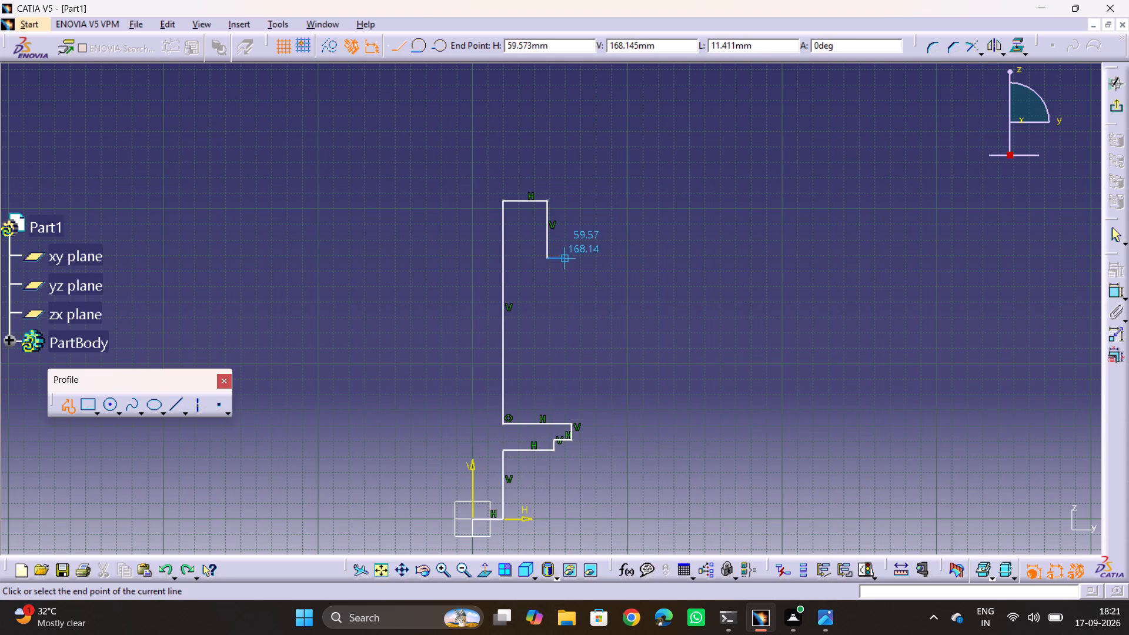
scroll(563, 256, "up", 1, "ctrl")
middle_click_drag(563, 256, 571, 210, "ctrl")
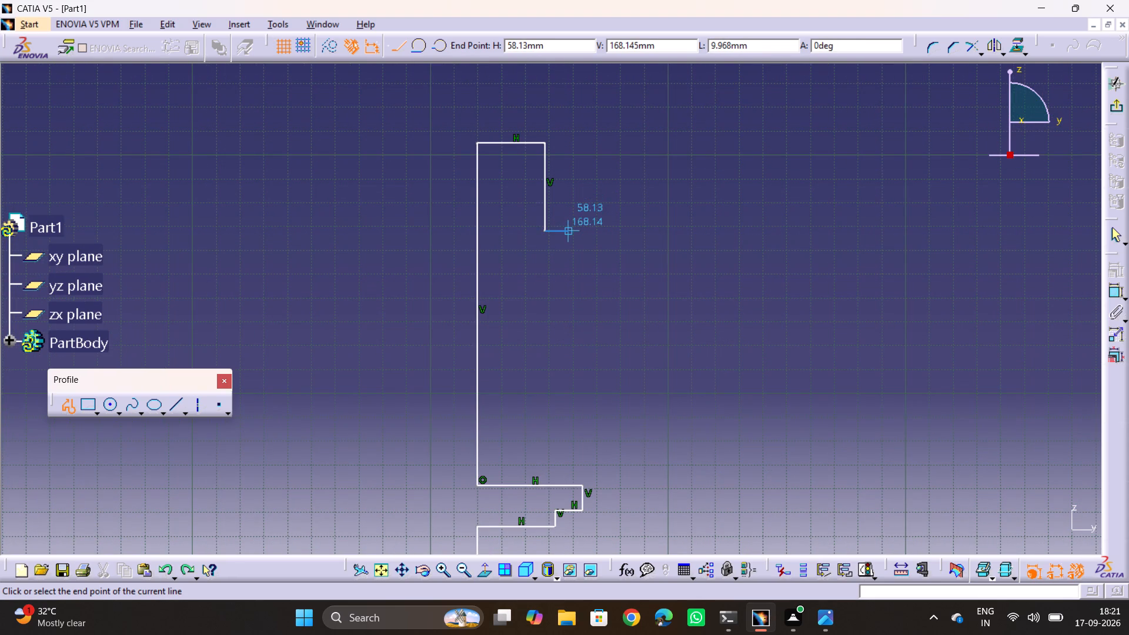
left_click(563, 233)
Draw the collar's outer vertical edge about 92 mm up from the cup's lower rim.
key("alt+Tab")
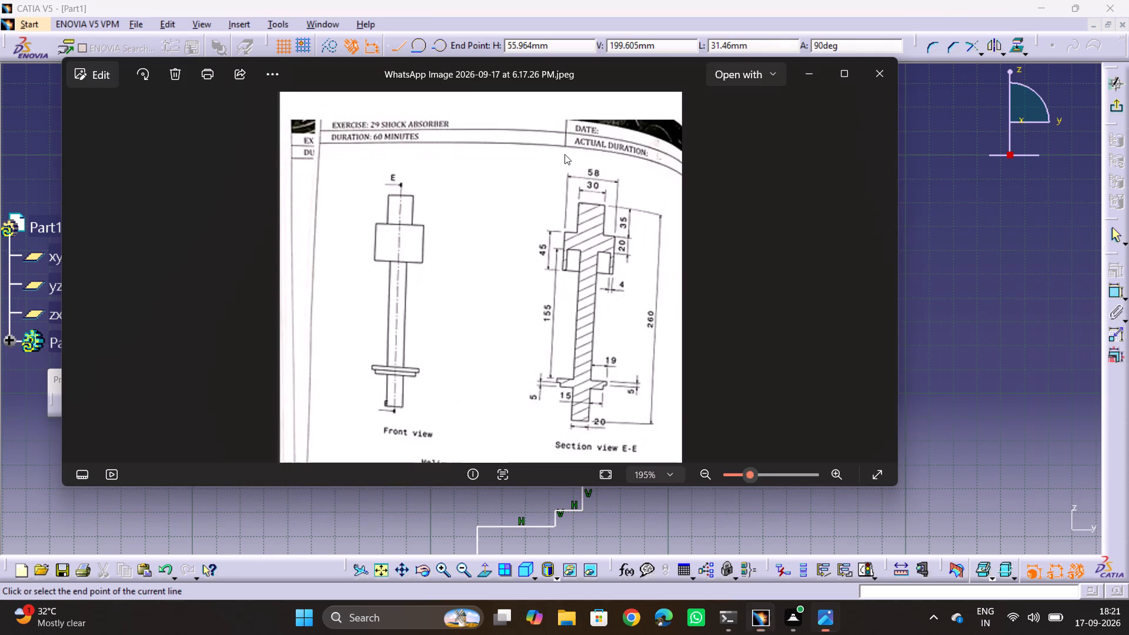
key("alt+Tab")
middle_click_drag(564, 154, 572, 253, "ctrl")
middle_click_drag(555, 195, 557, 247)
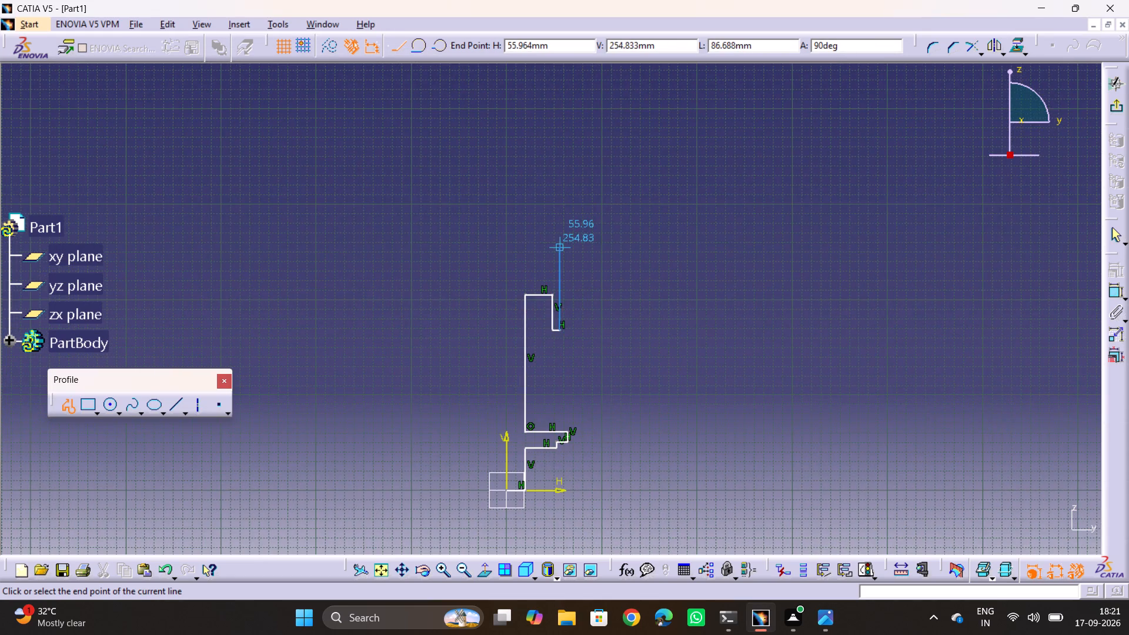
middle_click_drag(560, 248, 564, 148, "ctrl")
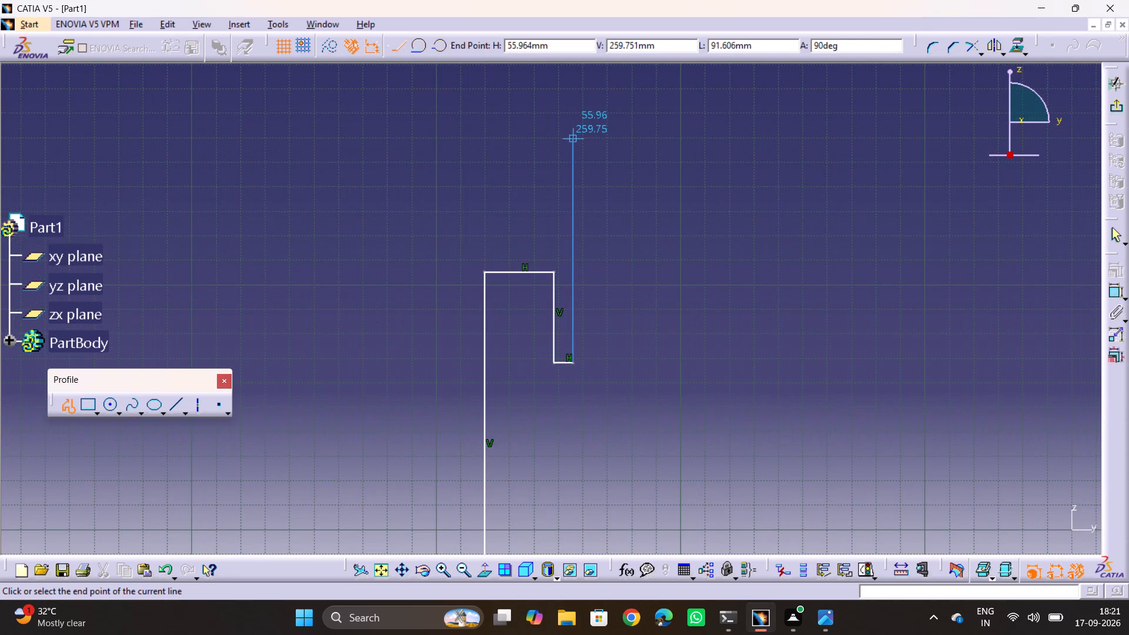
left_click(573, 136)
Finish the profile: about 26 mm inward, 53 mm up, horizontally inward to the V axis, and down to close at the origin.
key("alt+Tab")
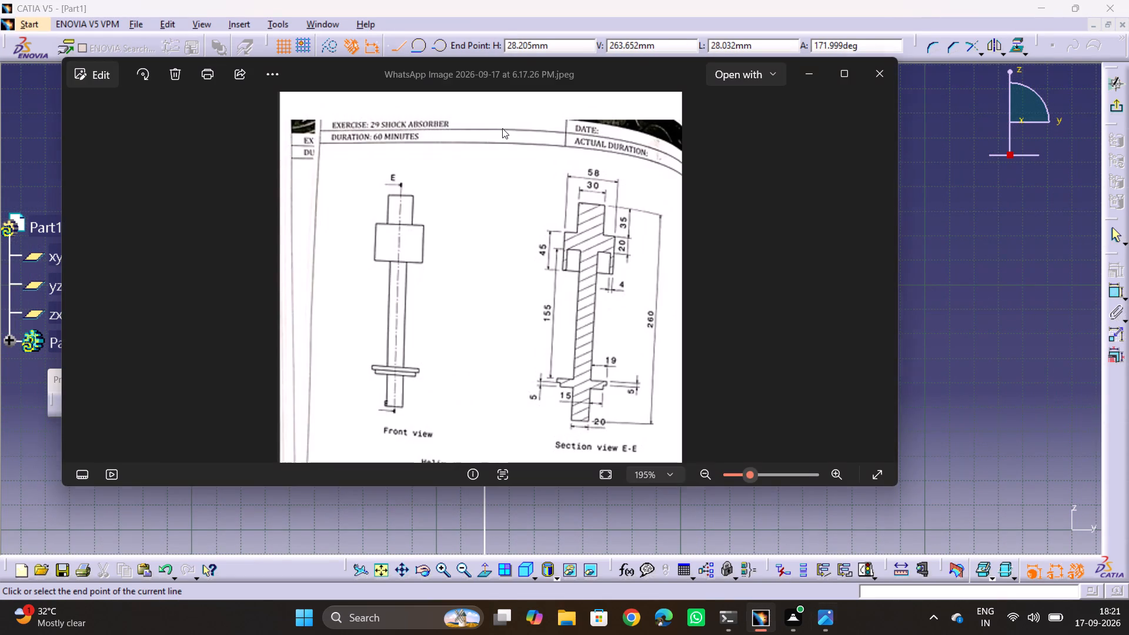
key("alt+Tab")
middle_click_drag(500, 133, 484, 258, "ctrl")
middle_click_drag(489, 243, 504, 203, "ctrl")
key("alt+Tab")
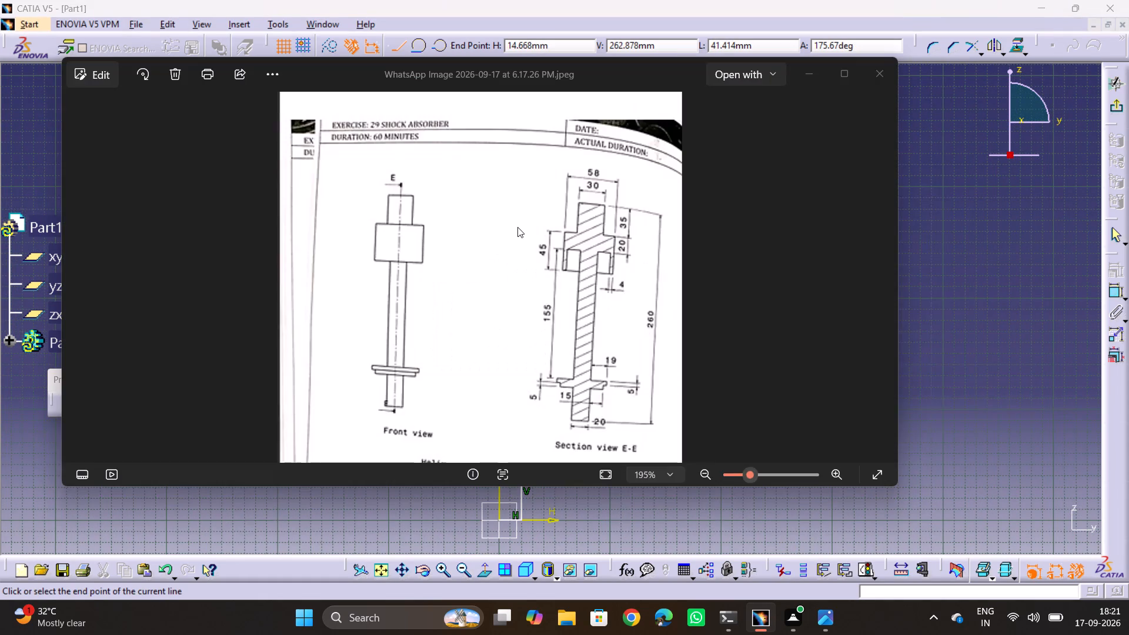
key("alt+Tab")
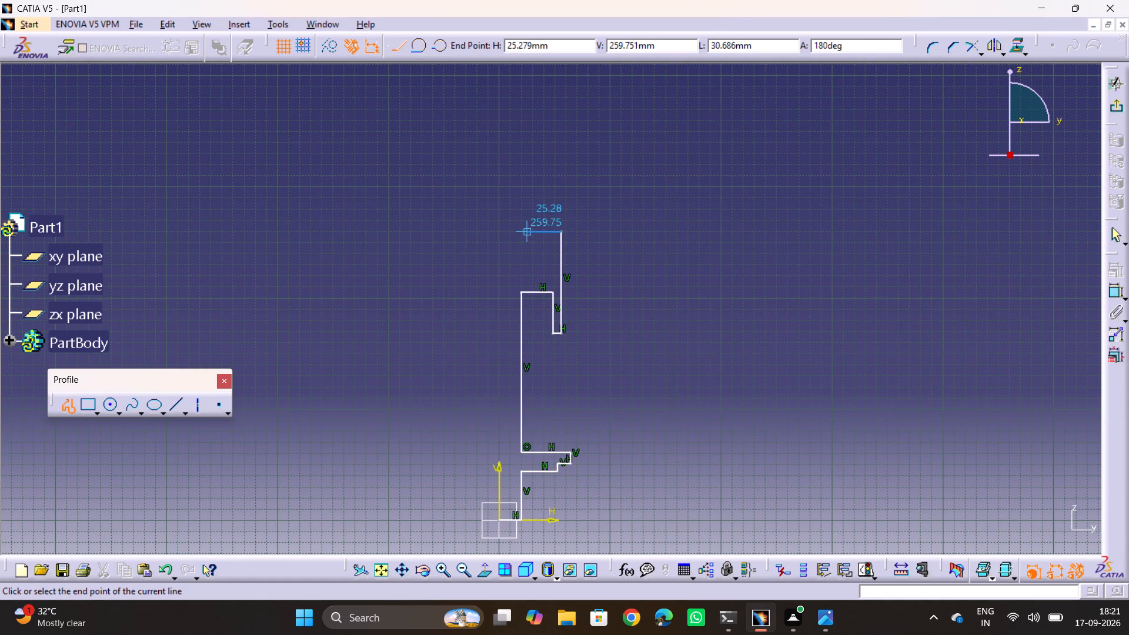
left_click(529, 235)
key("ctrl+z")
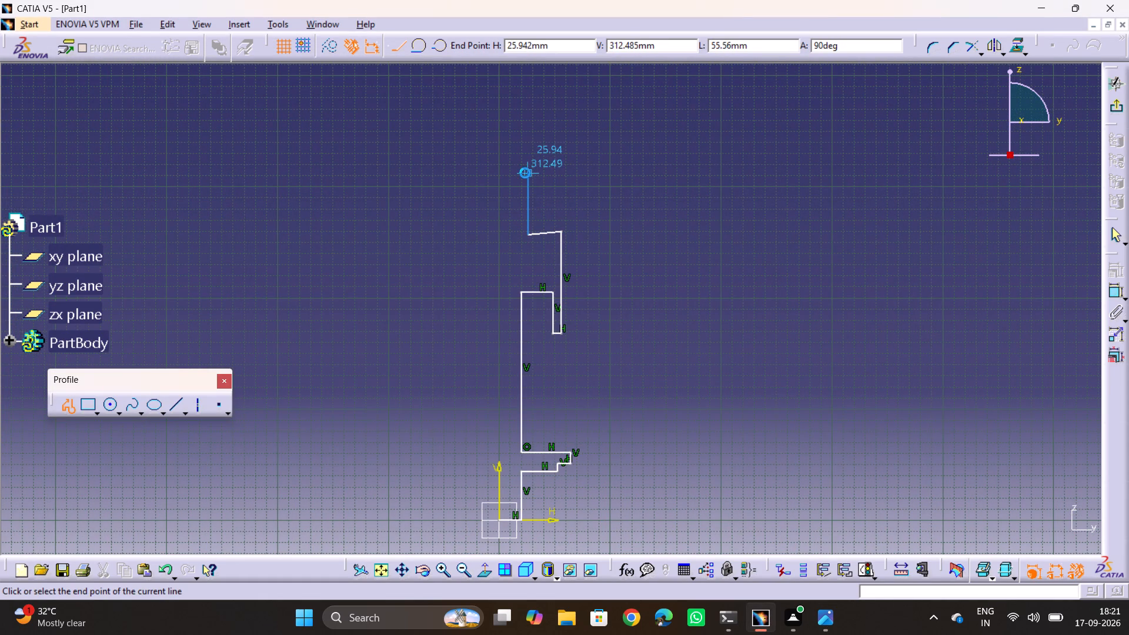
left_click(534, 234)
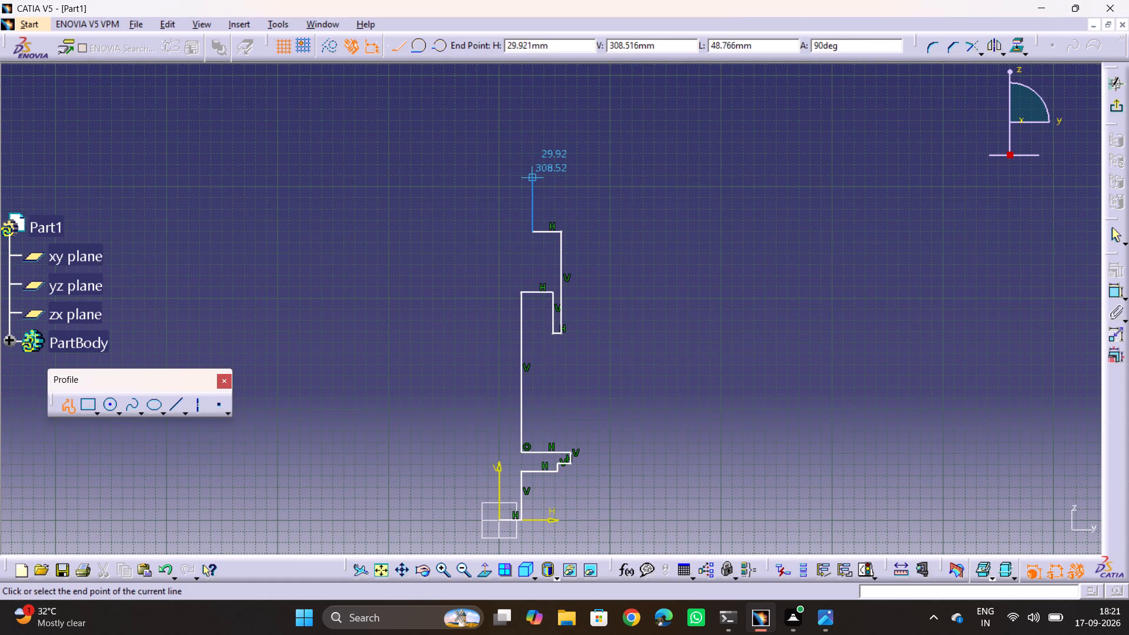
left_click(532, 173)
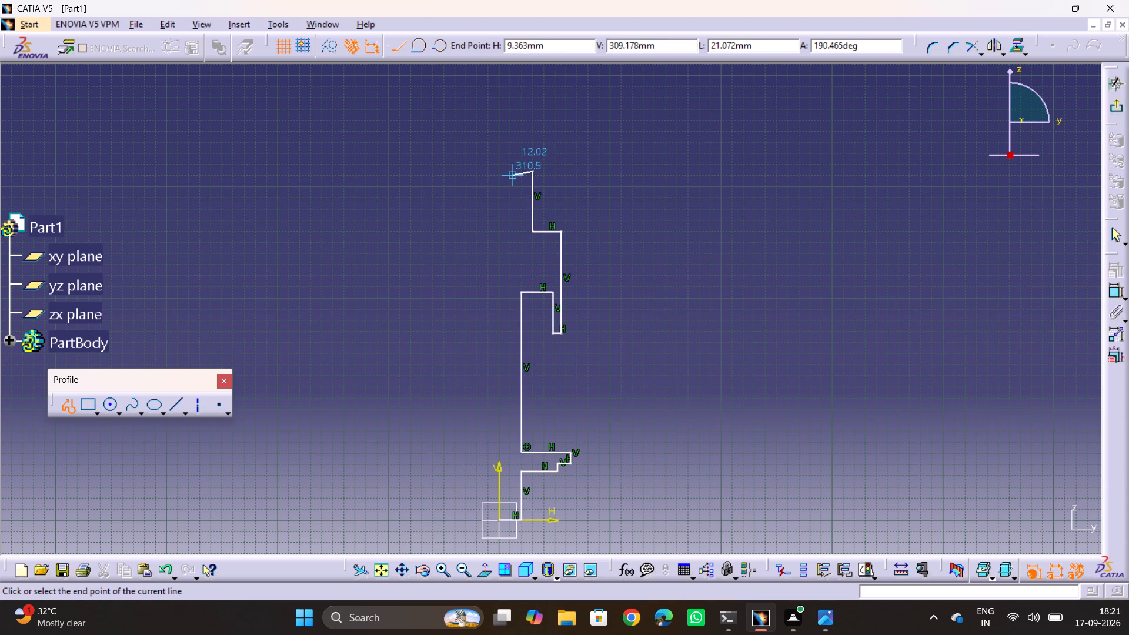
left_click(500, 171)
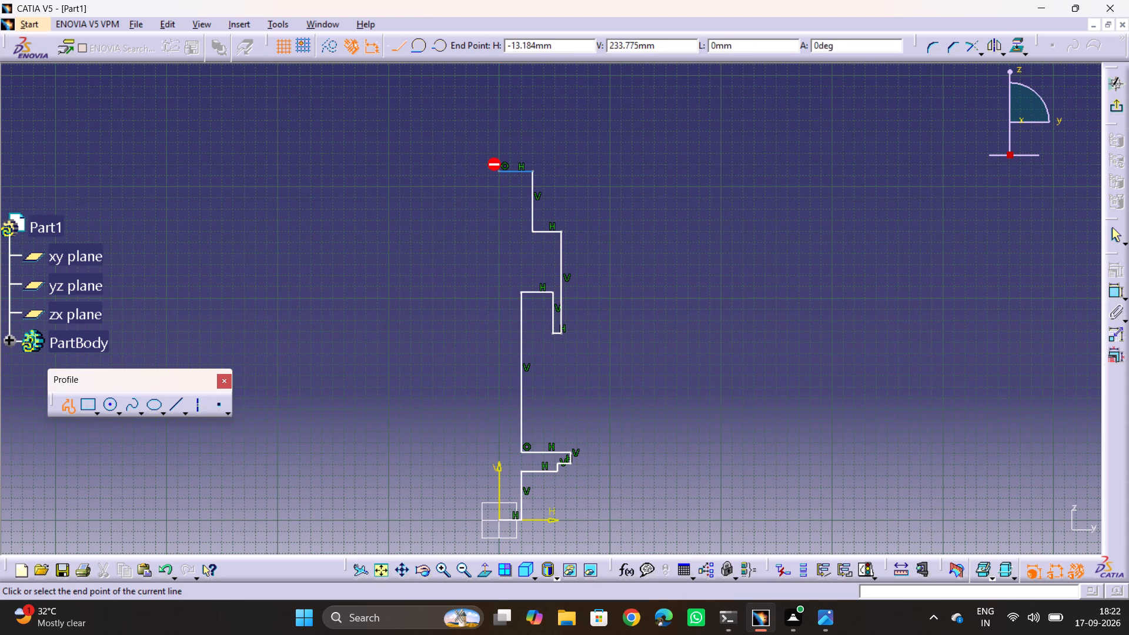
left_click(502, 519)
key("Escape")
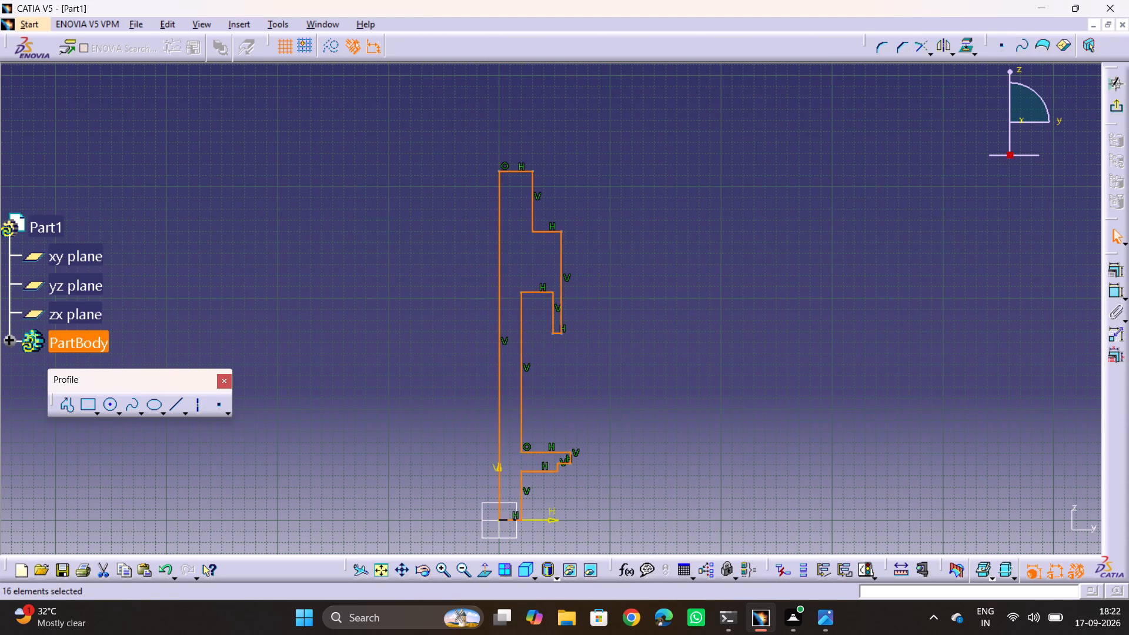
Constrain the rod's bottom horizontal edge at the origin to a length of 10 mm.
middle_click_drag(660, 449, 665, 353)
left_click(665, 352)
double_click(1117, 285)
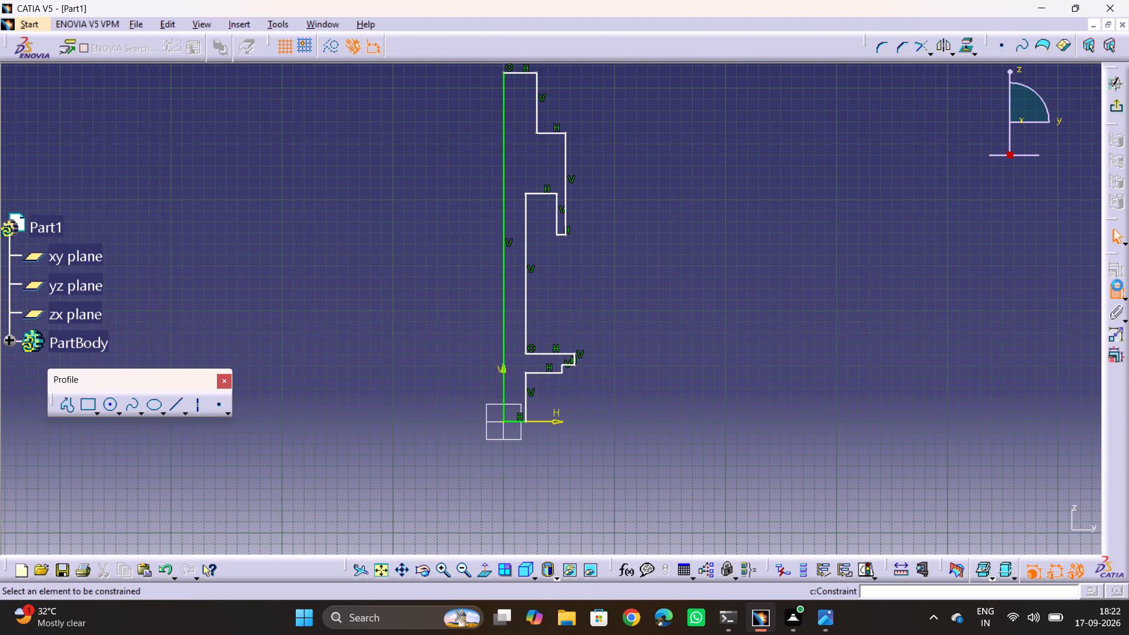
middle_click_drag(508, 443, 522, 355, "ctrl")
middle_click_drag(519, 466, 572, 288)
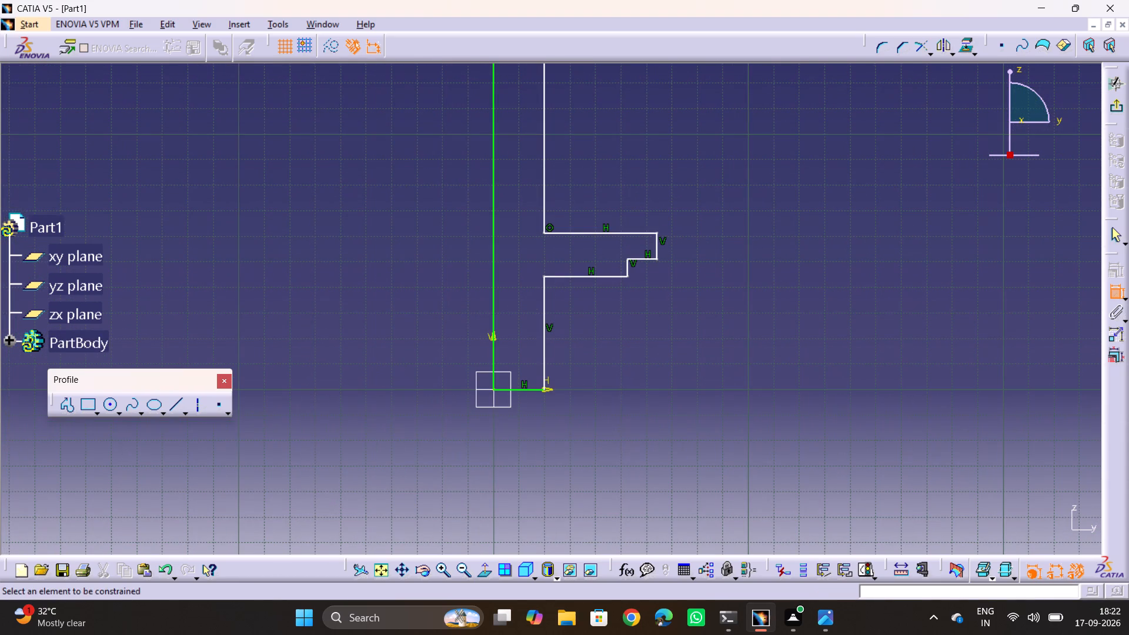
left_click(523, 391)
left_click(523, 444)
double_click(518, 427)
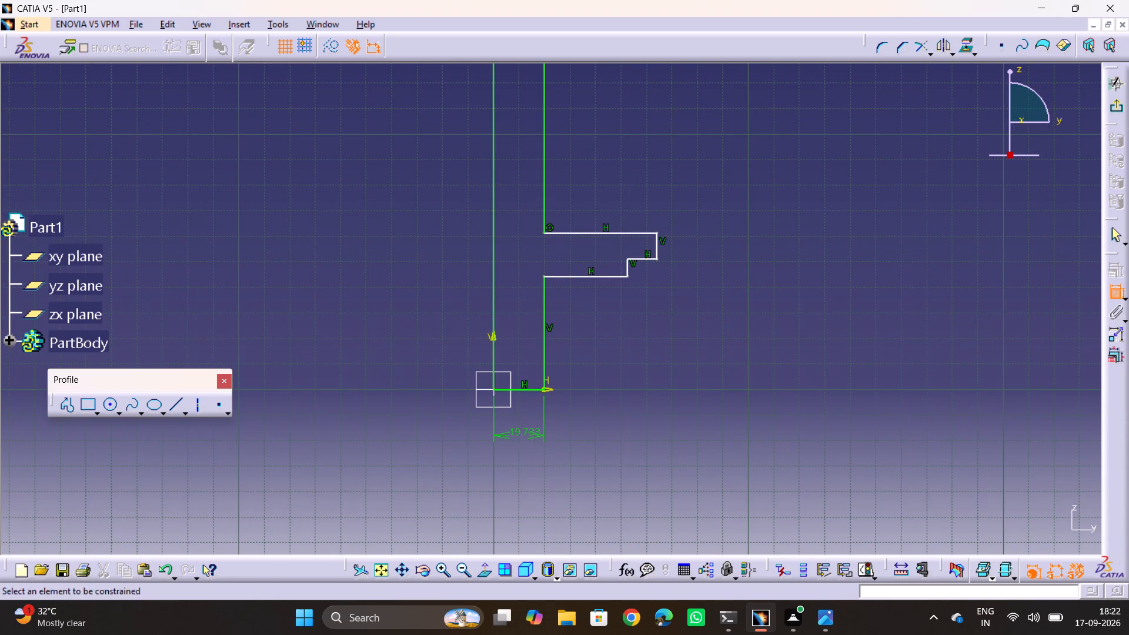
type("10")
key("Return")
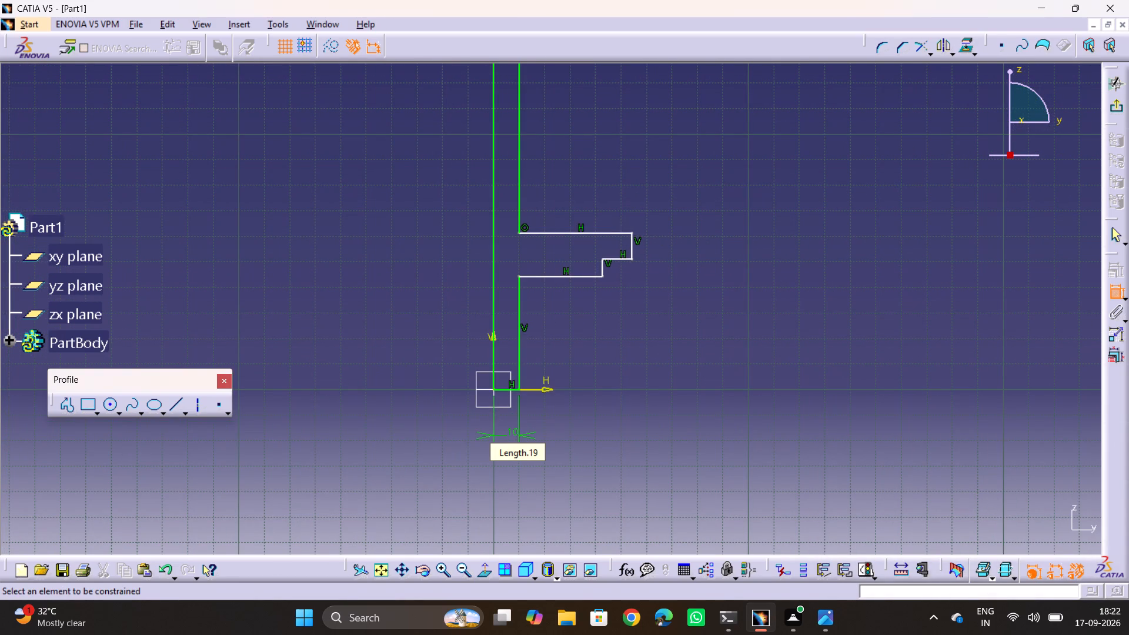
Check the drawing and constrain the flange's lower horizontal edge to 15 mm.
key("alt+Tab")
key("alt+Tab")
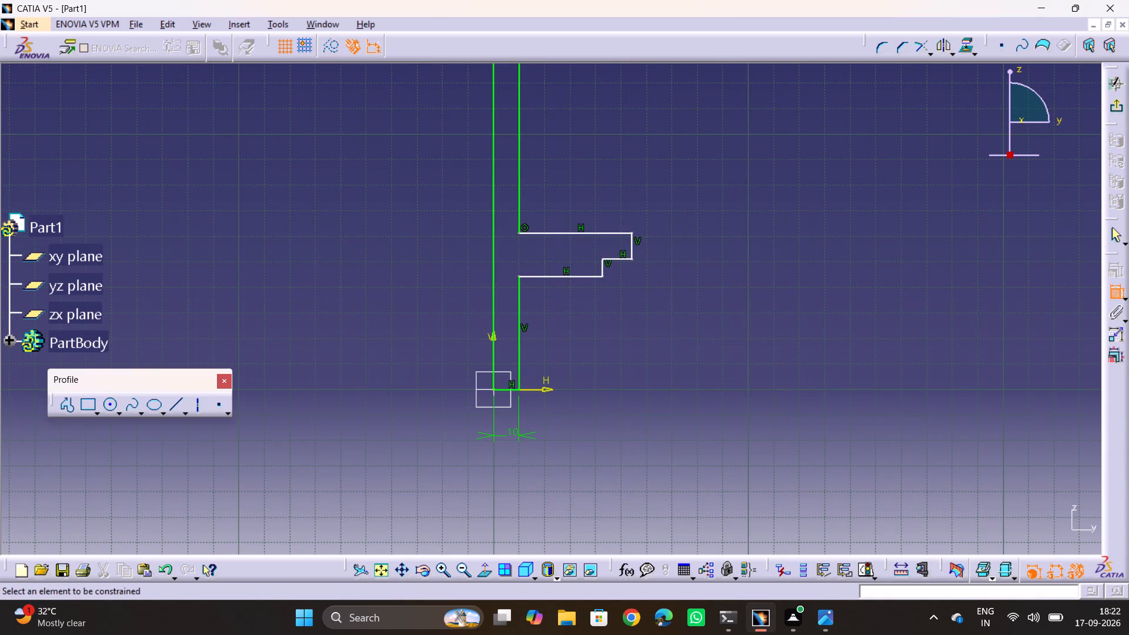
left_click(583, 273)
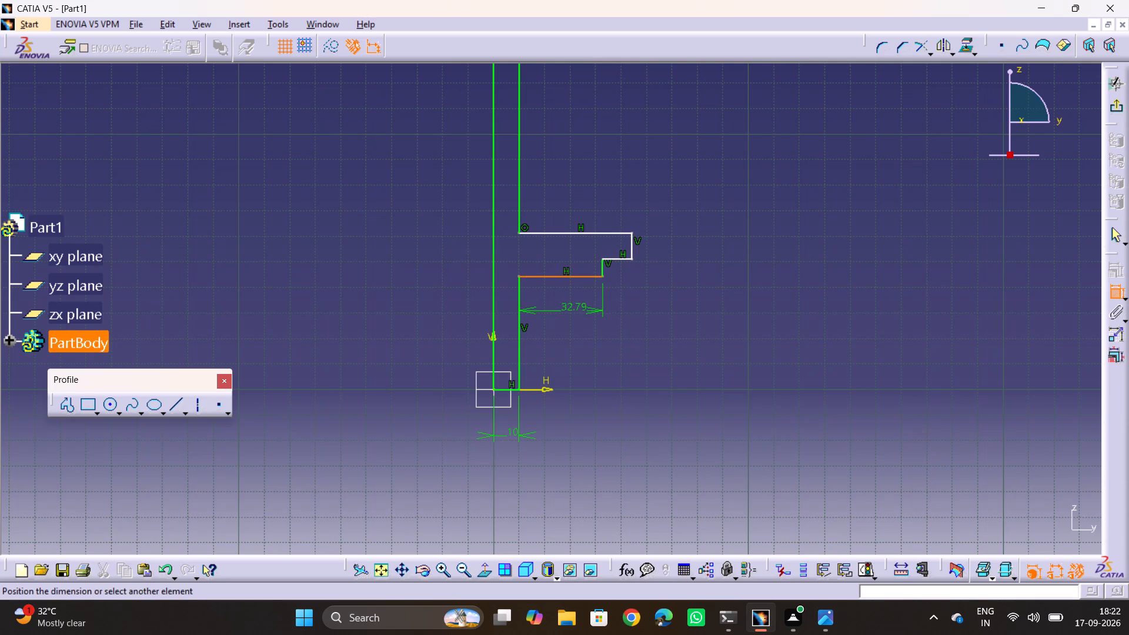
left_click(554, 299)
double_click(562, 310)
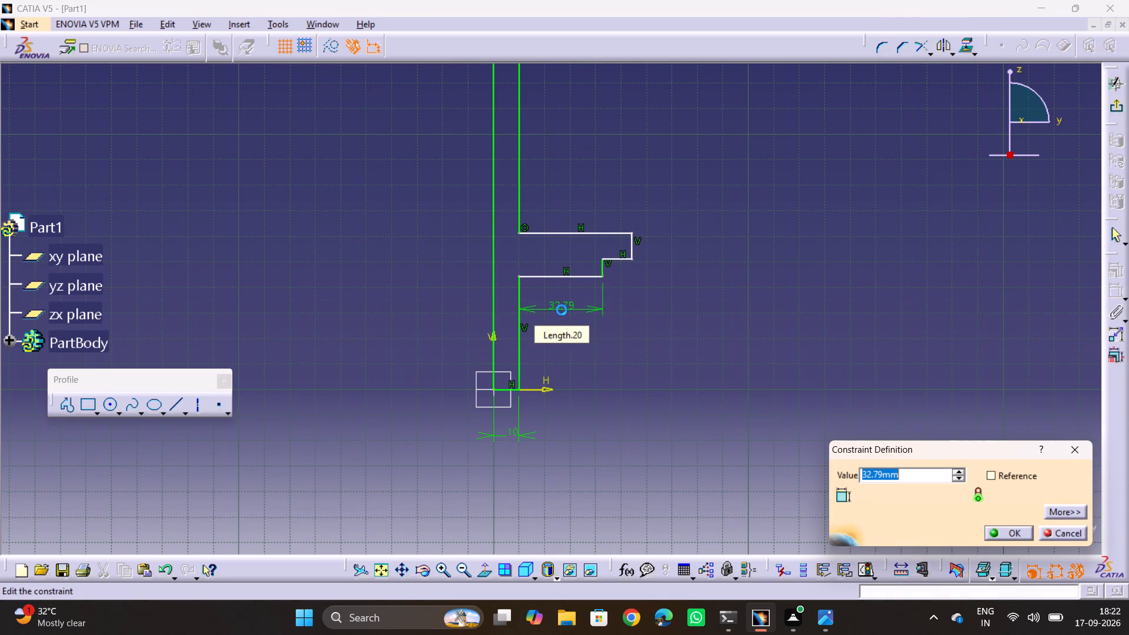
type("15")
key("Return")
left_click(610, 305)
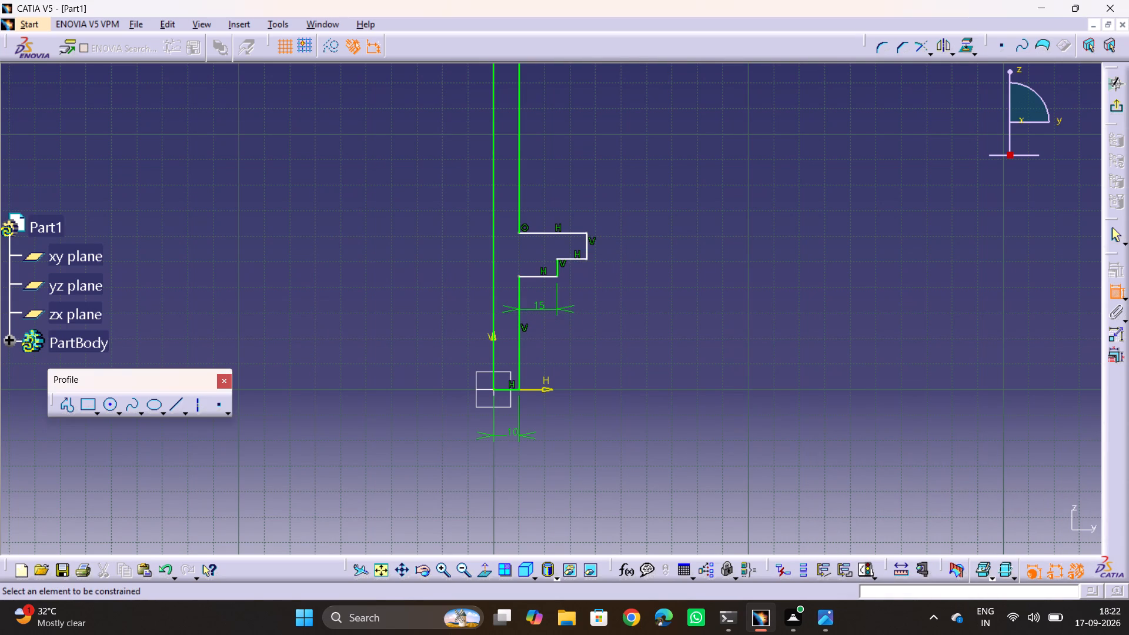
Dimension the flange's upper horizontal edge and set its length to 15 mm.
key("alt+Tab")
key("alt+Tab")
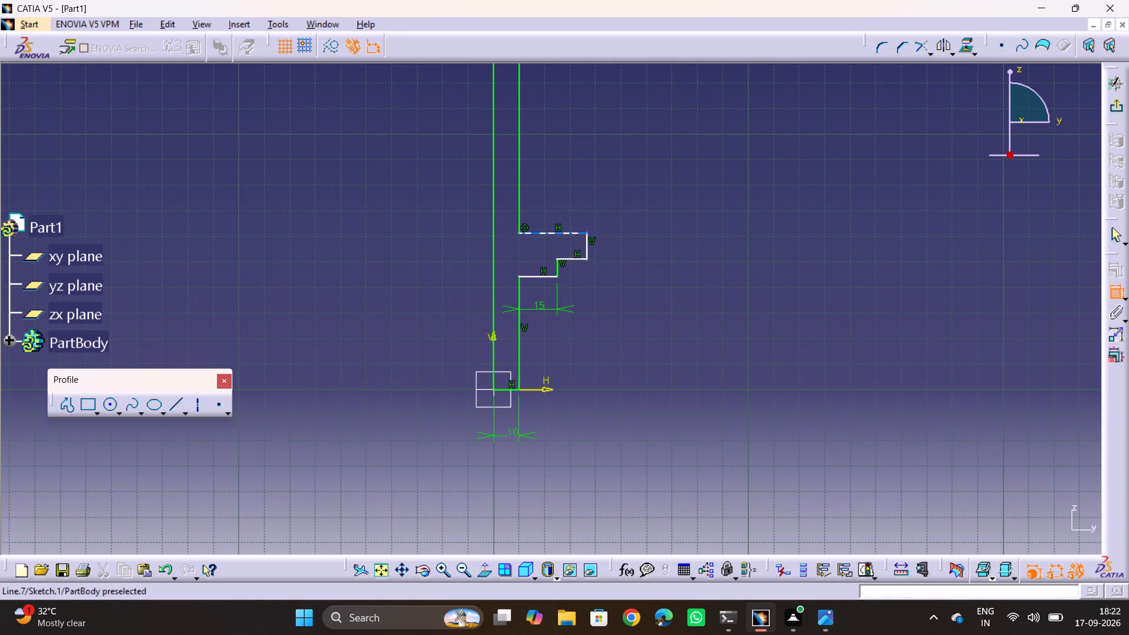
left_click(555, 233)
left_click(544, 205)
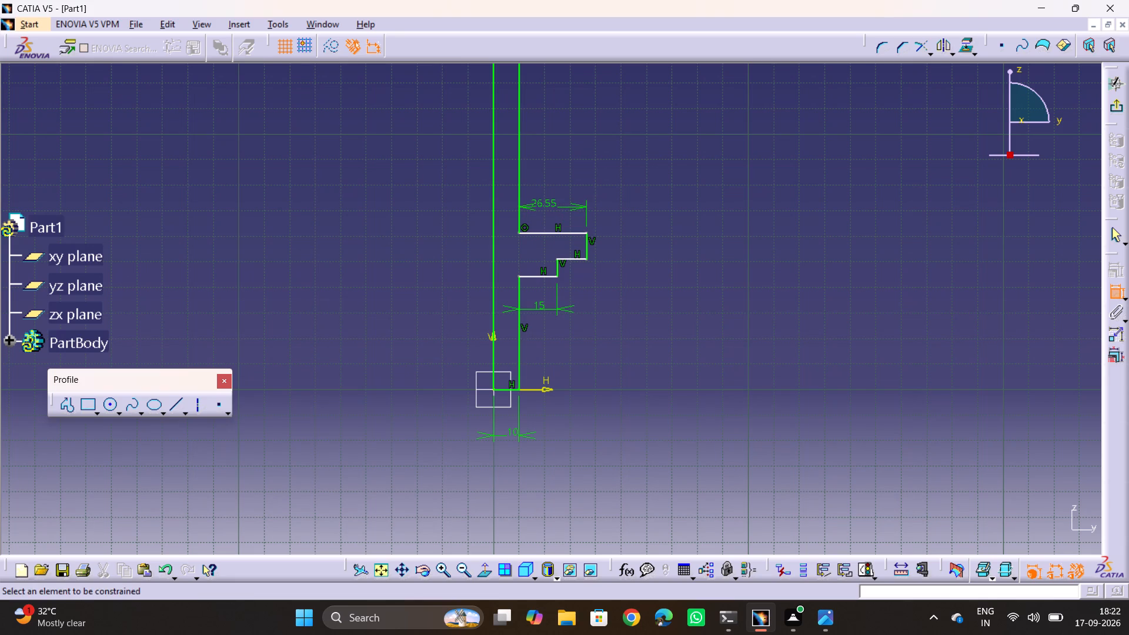
double_click(544, 205)
type("15")
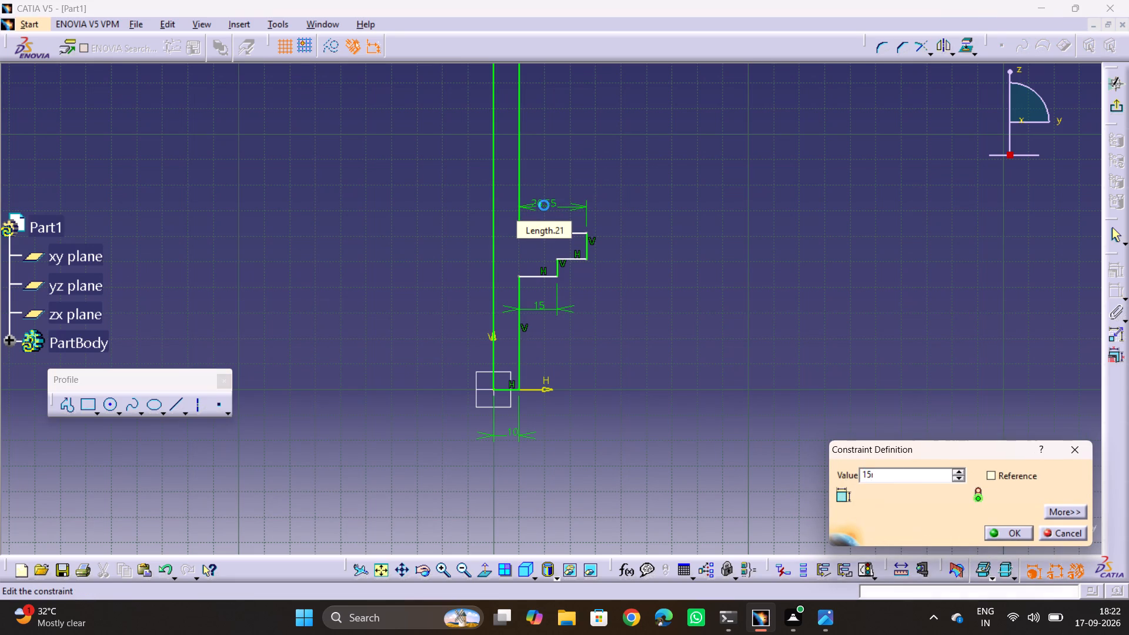
key("Return")
left_click(609, 235)
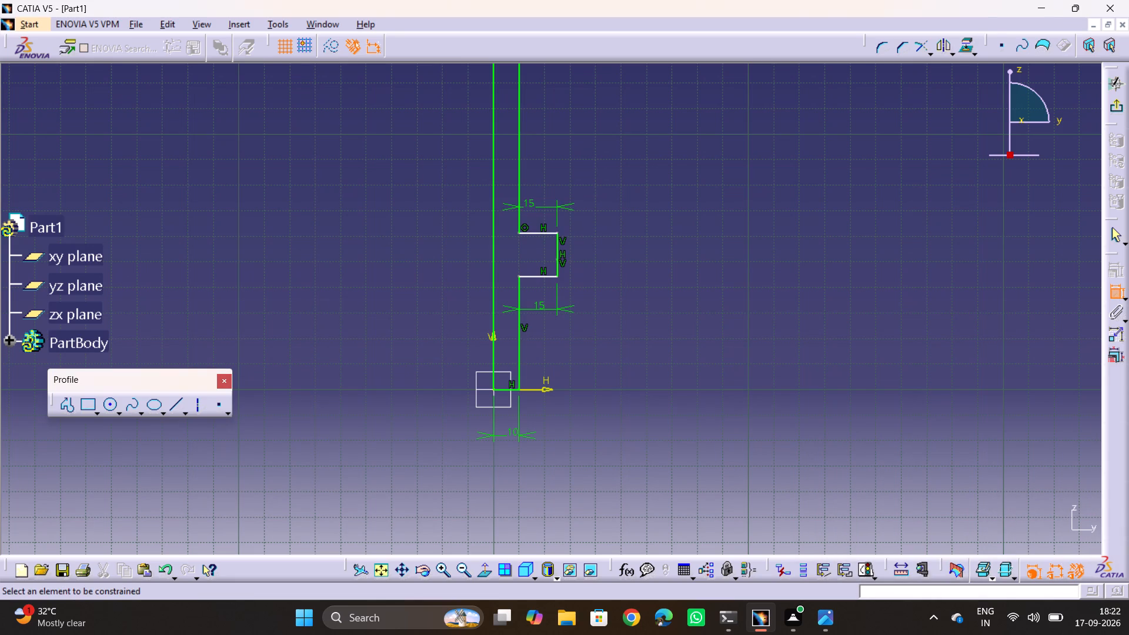
Recheck the section view and set the flange's upper edge dimension to 19 mm.
key("alt+Tab")
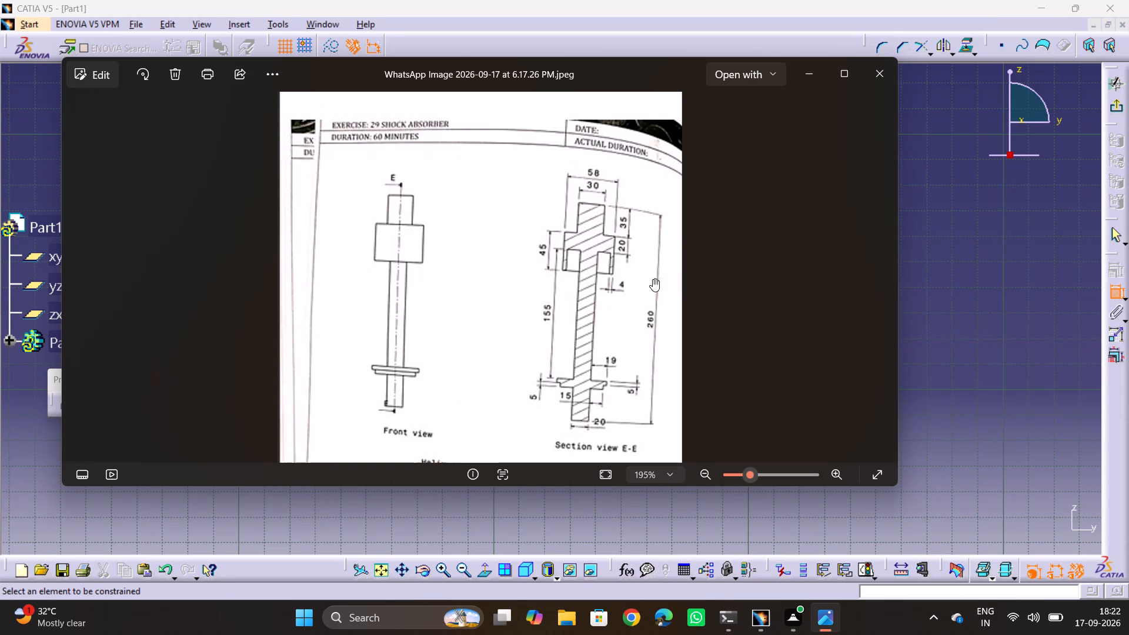
key("alt+Tab")
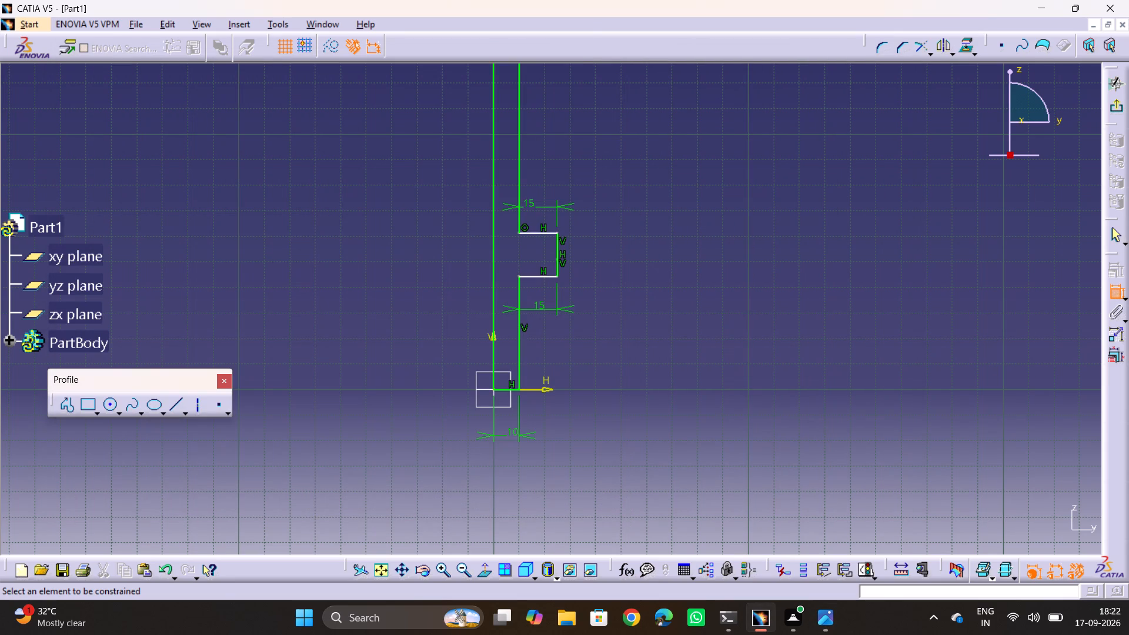
double_click(533, 203)
type("19")
key("Return")
left_click(629, 250)
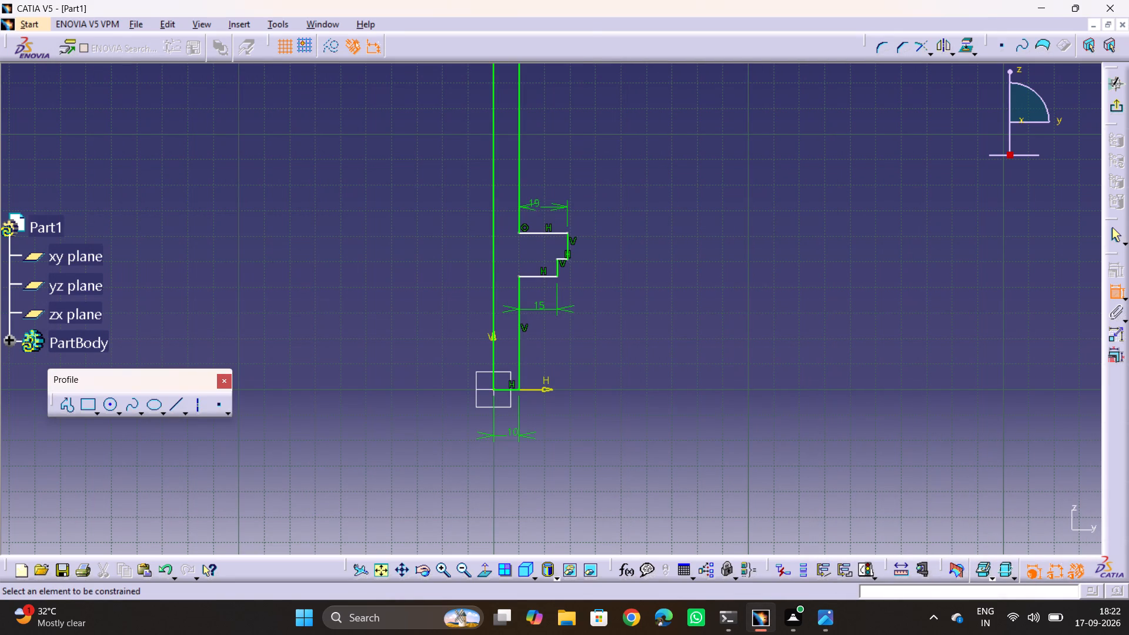
Constrain the flange's outermost vertical edge to a height of 5 mm.
left_click(567, 248)
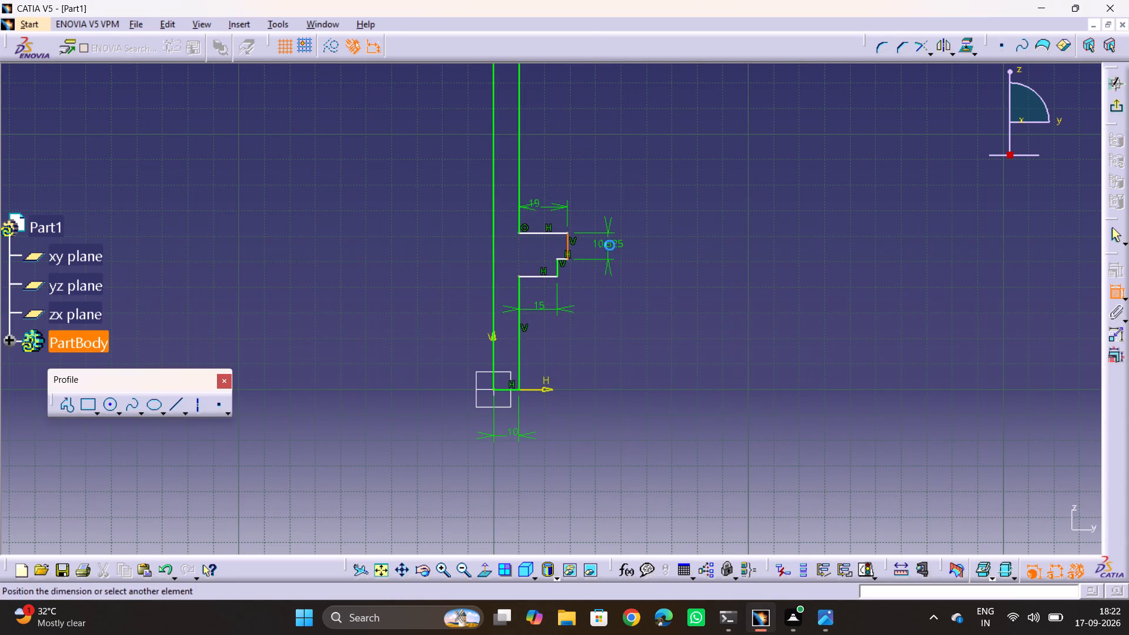
left_click(610, 245)
double_click(613, 242)
key("5")
key("Return")
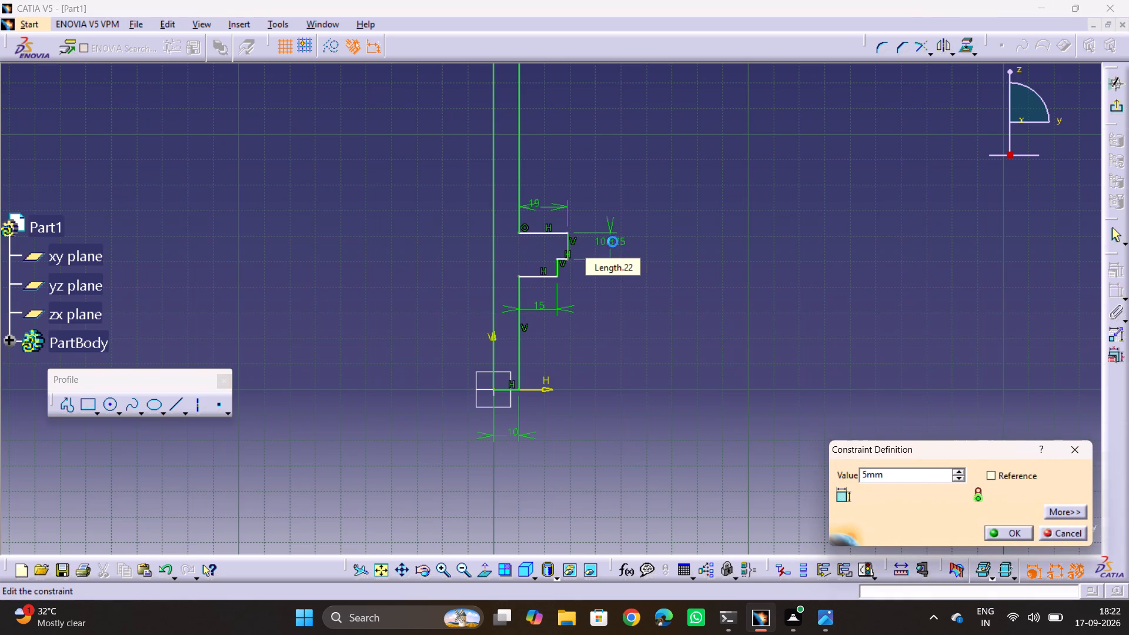
left_click(651, 275)
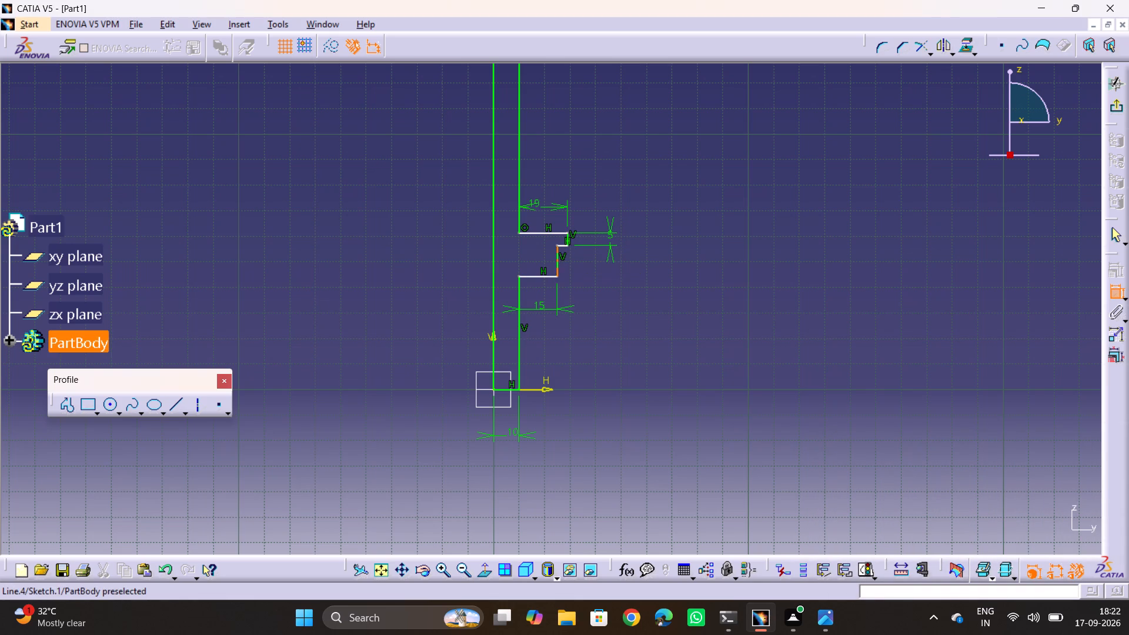
Dimension the vertical edge of the flange's lower step and set its height to 5 mm.
left_click(560, 261)
left_click(604, 261)
double_click(599, 255)
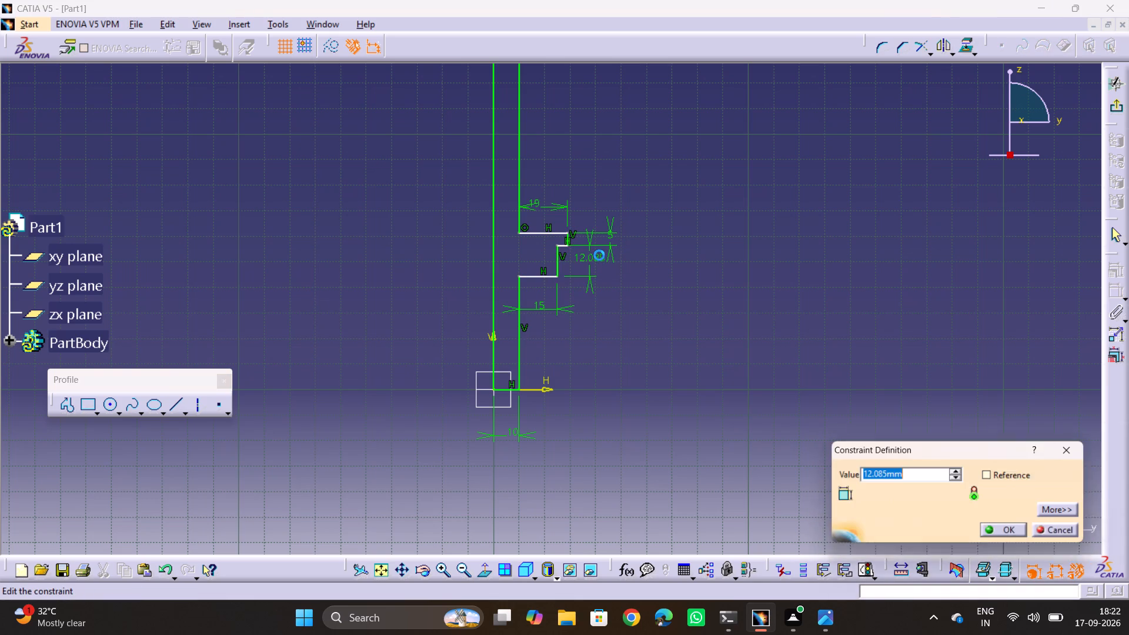
key("5")
key("Return")
left_click(663, 304)
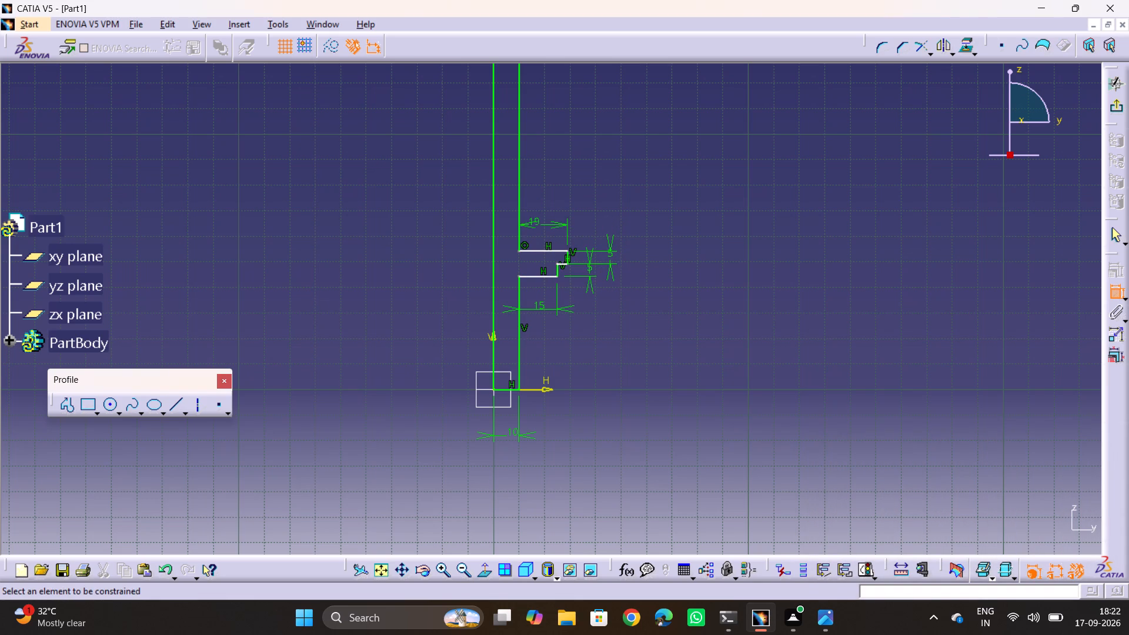
Check the section view and set the distance between the flange's upper edge and the collar recess's top edge to 155 mm.
key("alt+Tab")
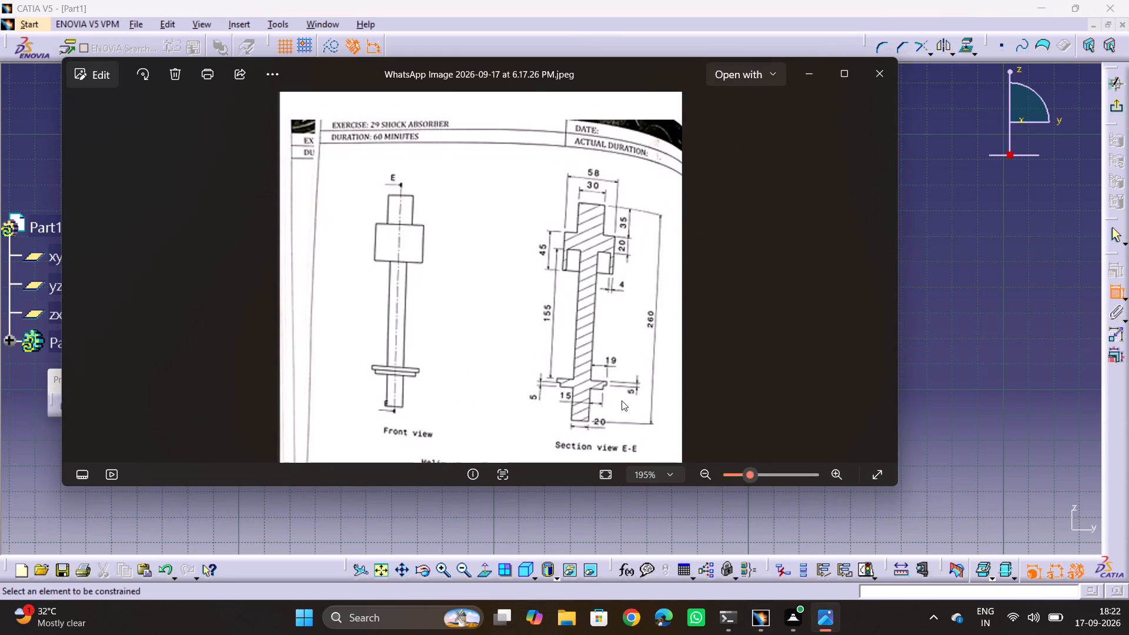
key("alt+Tab")
key("alt+Tab")
key("alt+Tab")
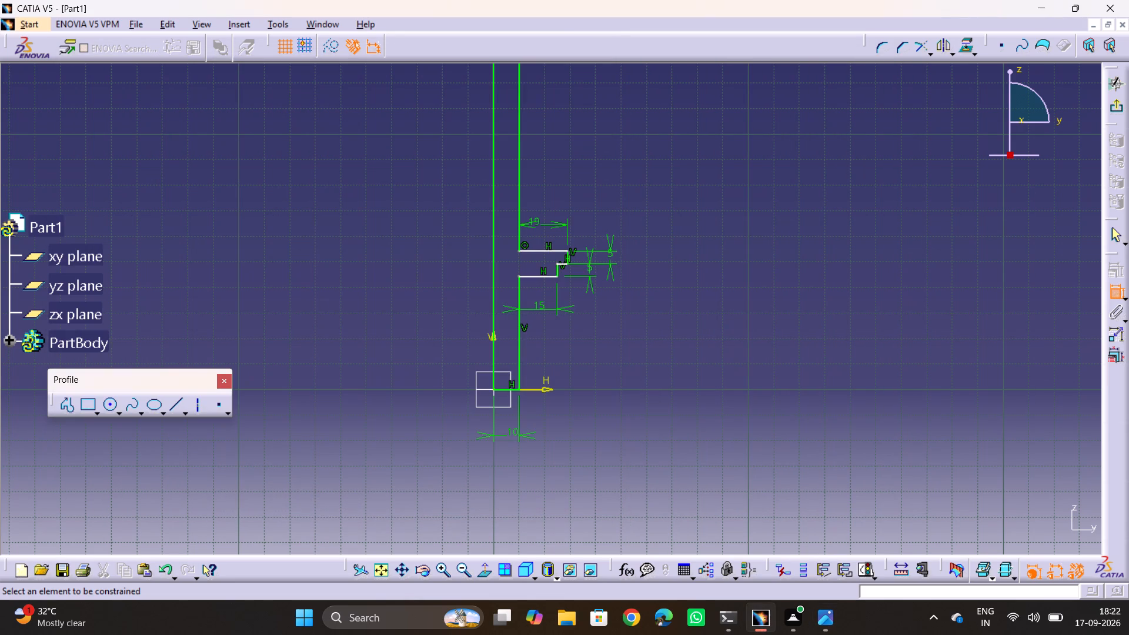
key("alt+Tab")
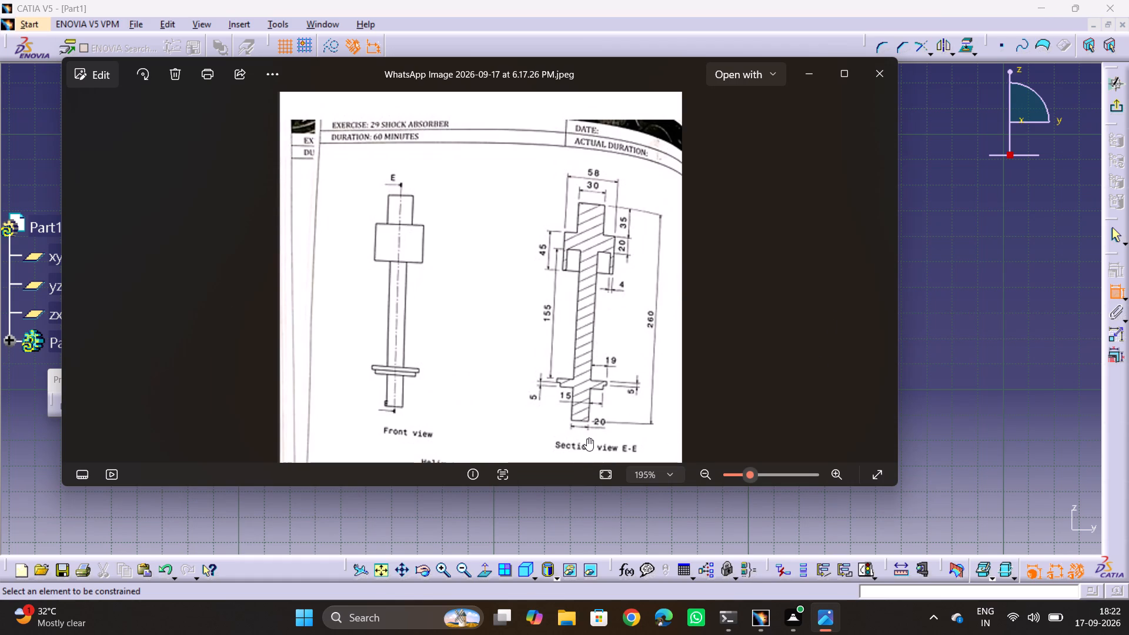
key("alt+Tab")
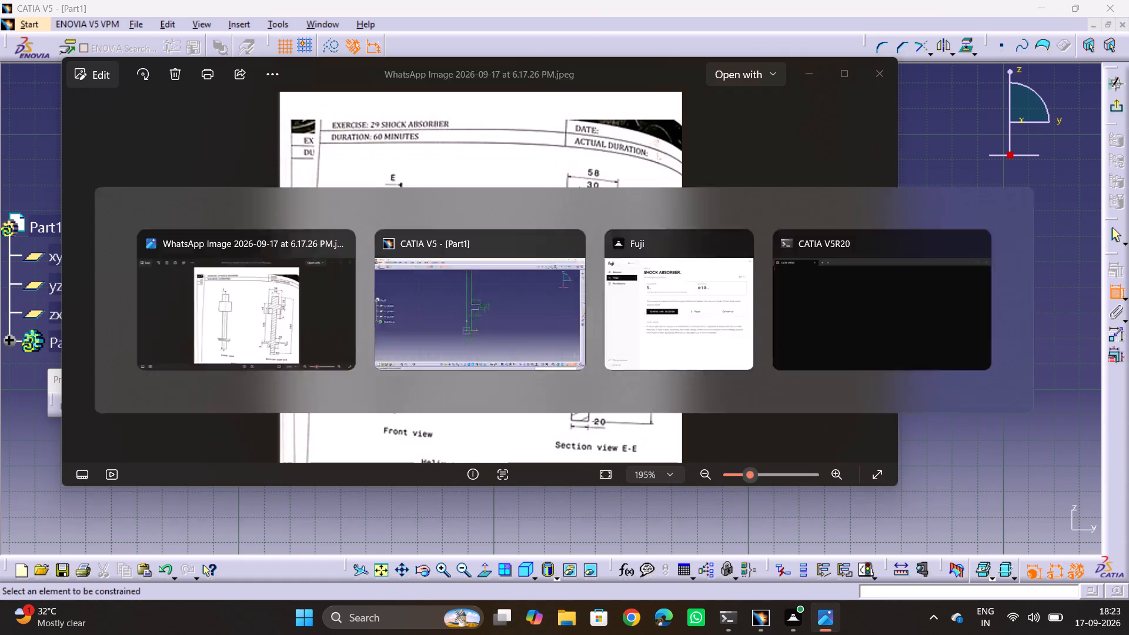
middle_click_drag(522, 292, 530, 414)
middle_click_drag(604, 353, 613, 405, "ctrl")
middle_click_drag(609, 236, 620, 296)
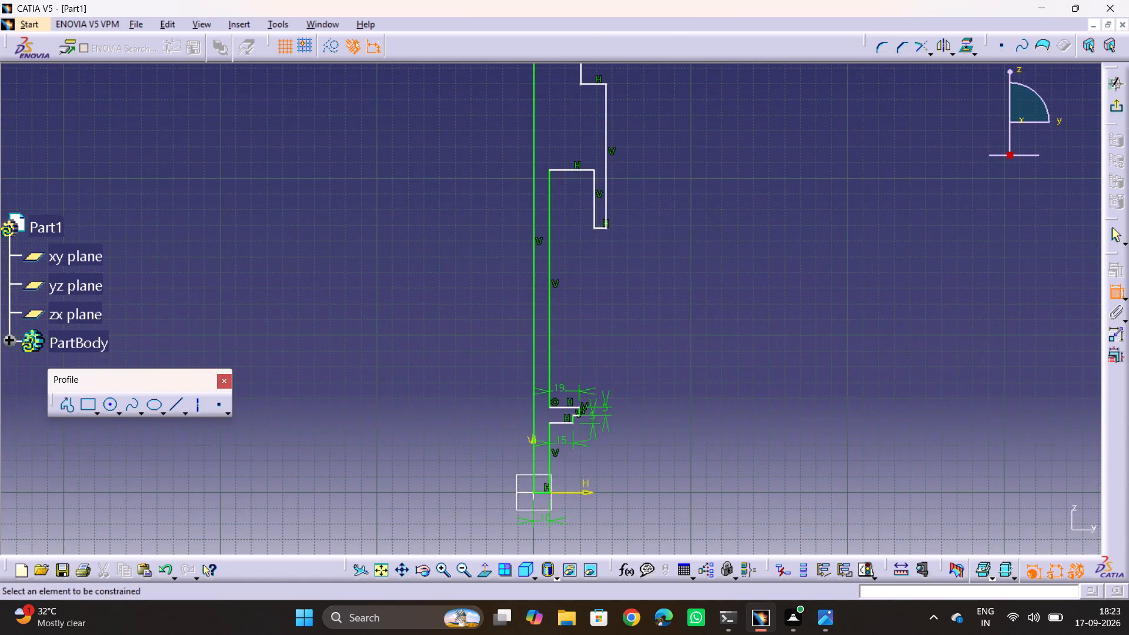
key("alt+Tab")
key("alt+Tab")
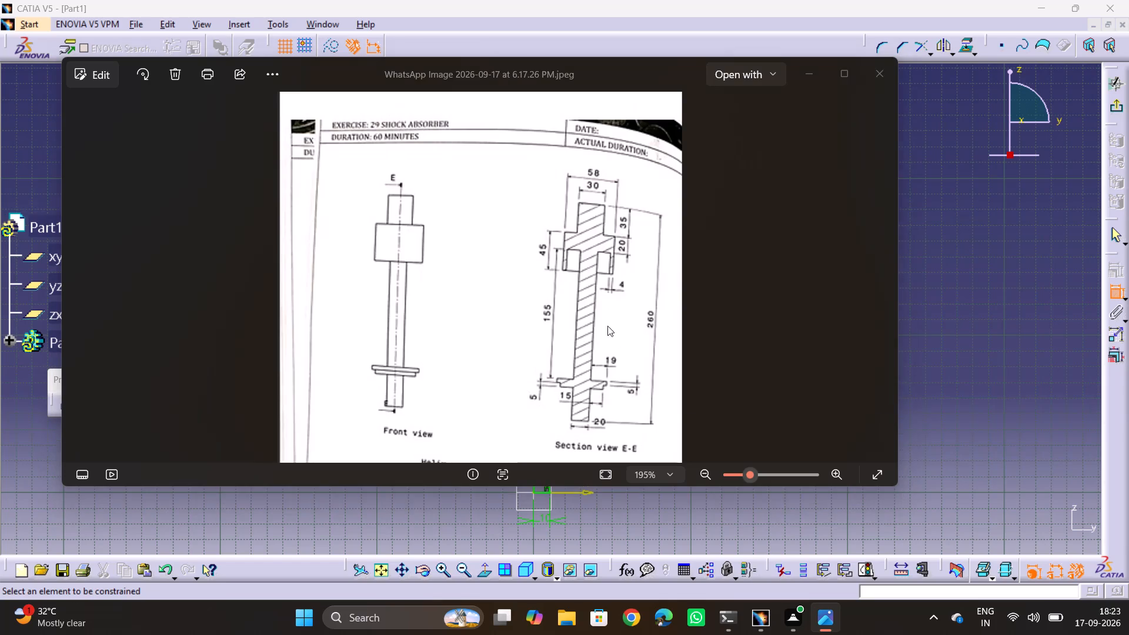
left_click(557, 171)
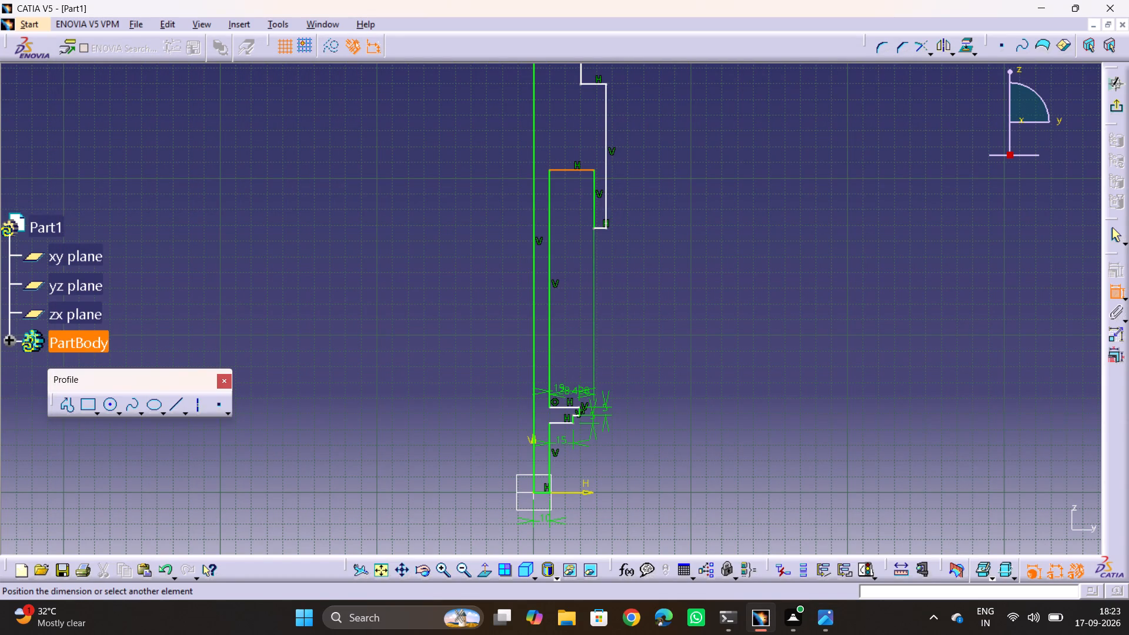
left_click(570, 407)
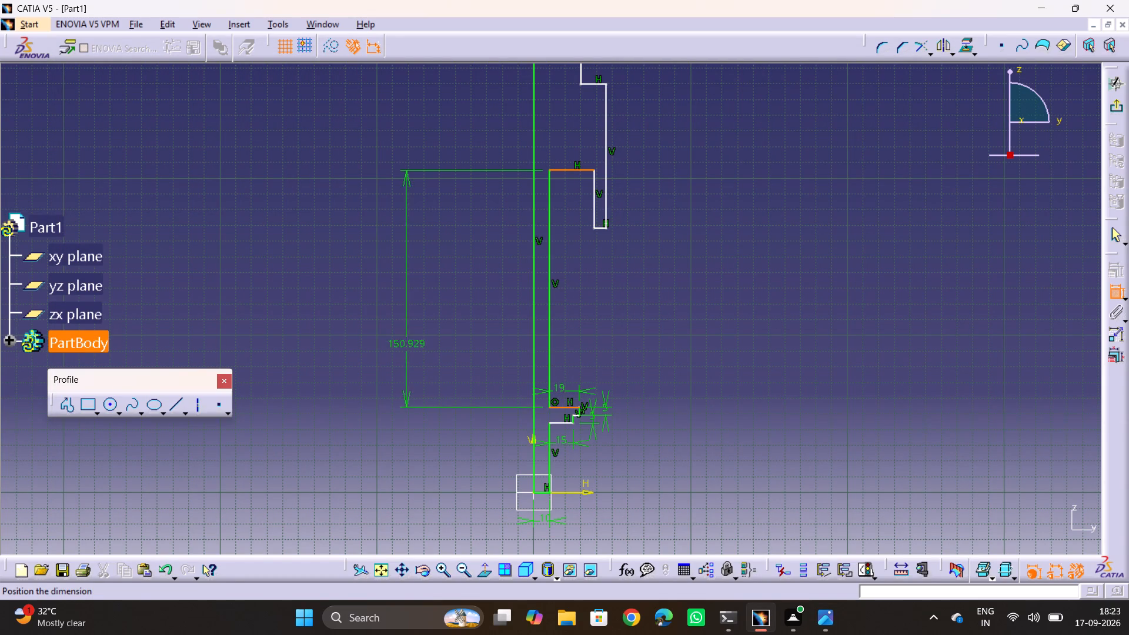
left_click(412, 307)
double_click(412, 307)
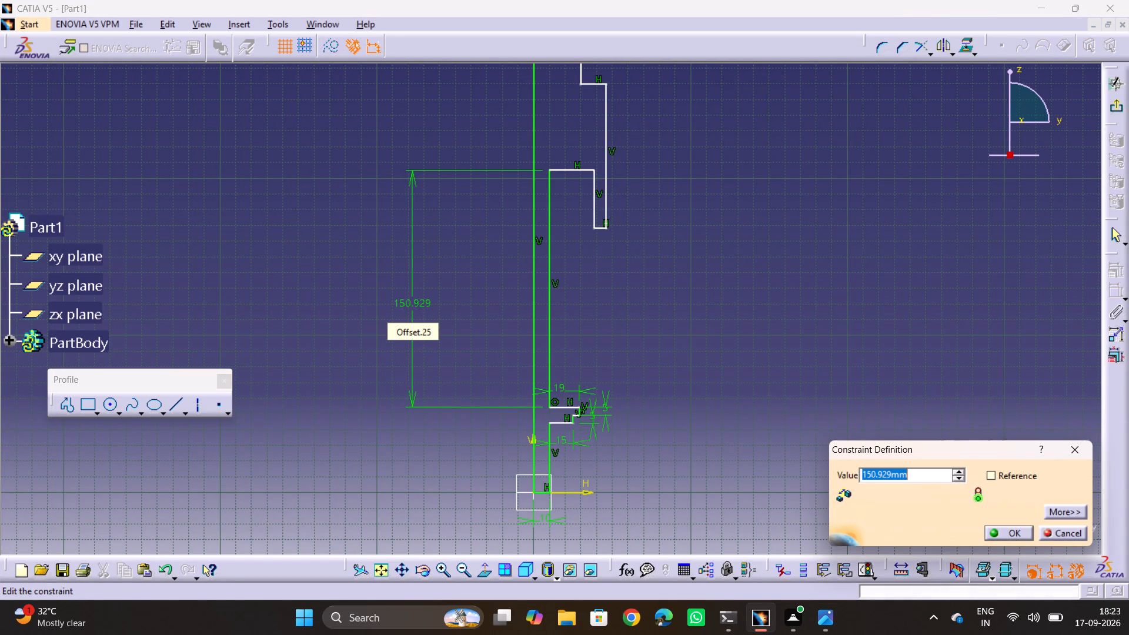
type("155")
key("Return")
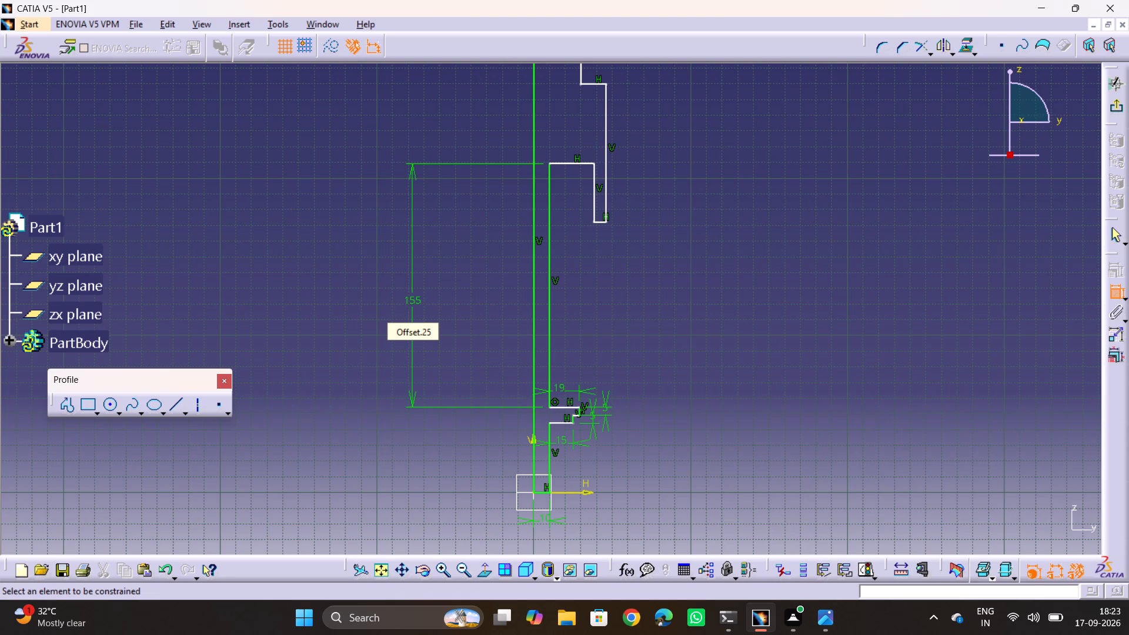
Dimension the short bottom edge of the collar's outer wall and set its thickness to 4 mm.
left_click_drag(545, 276, 586, 282)
left_click(598, 222)
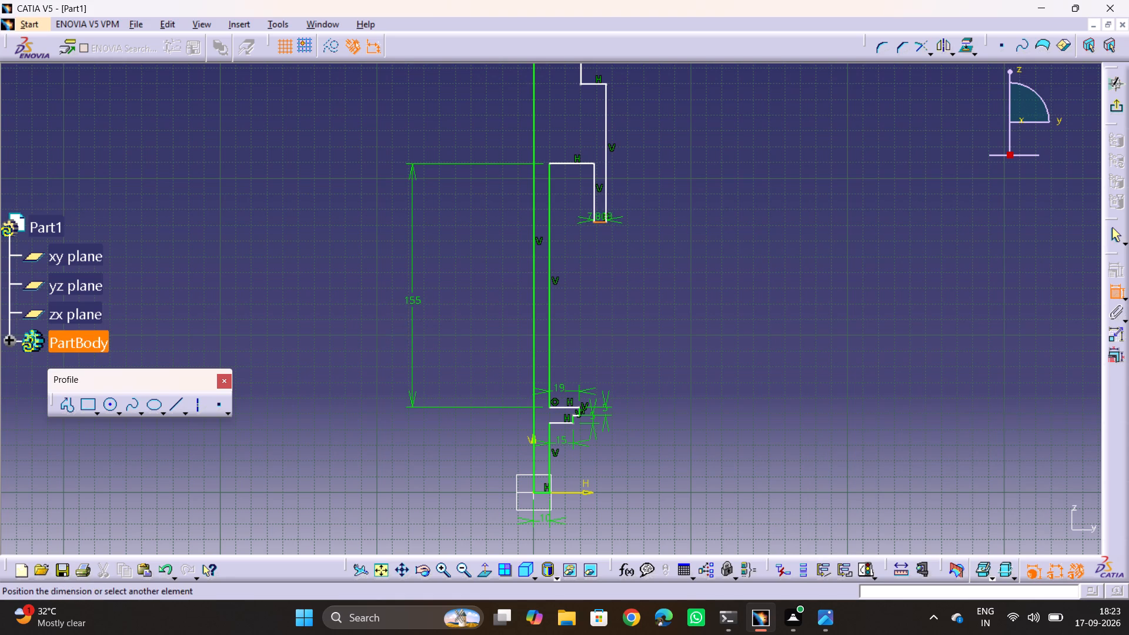
left_click(604, 250)
double_click(602, 250)
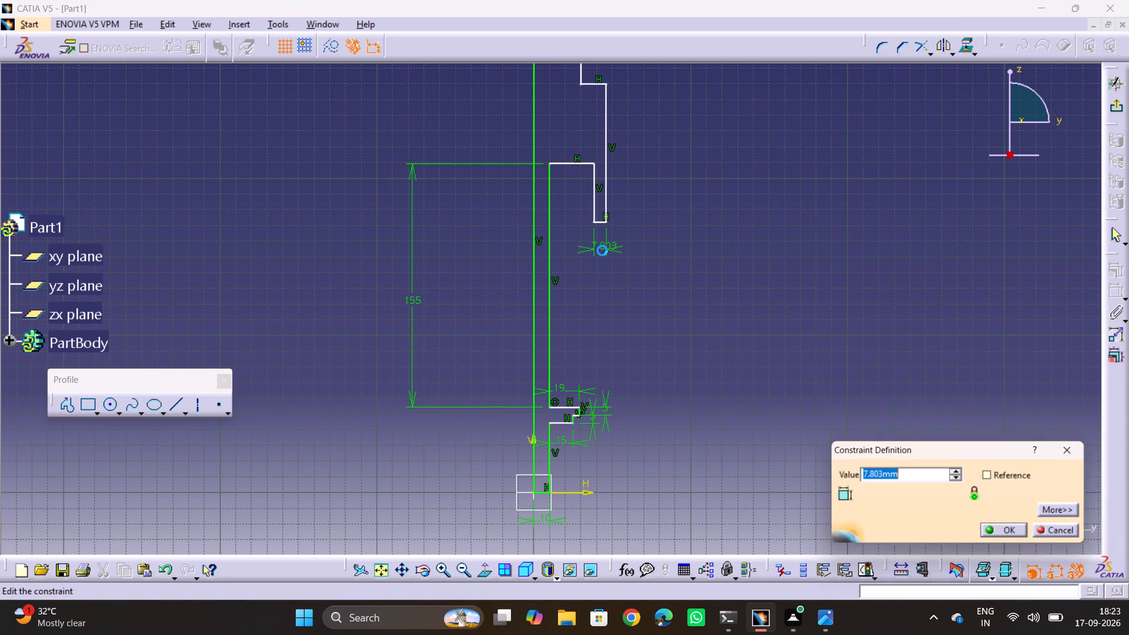
key("4")
key("Return")
left_click(623, 240)
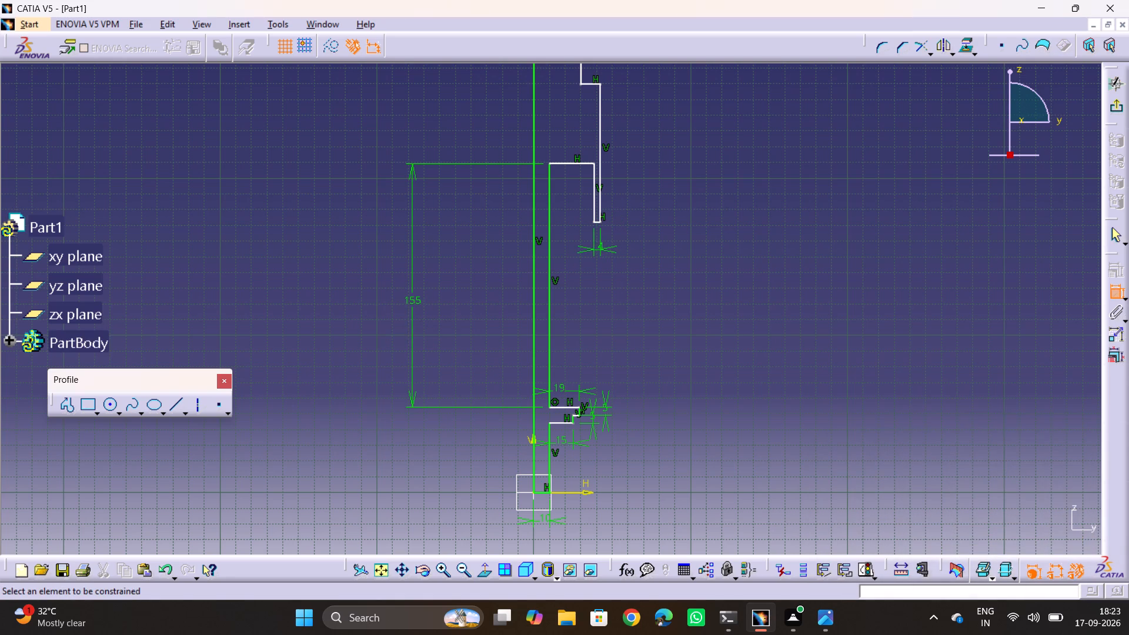
Check the drawing and constrain the collar's outer vertical edge to a height of 45 mm.
key("alt+Tab")
key("alt+Tab")
middle_click_drag(713, 213, 704, 343)
left_click(594, 272)
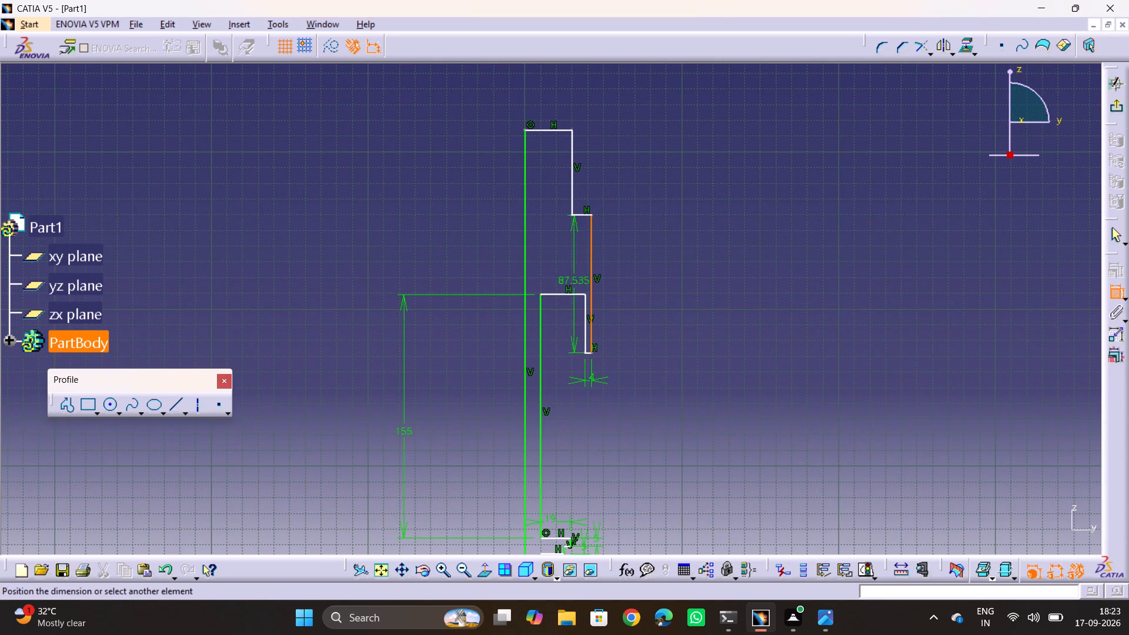
left_click(623, 276)
double_click(627, 275)
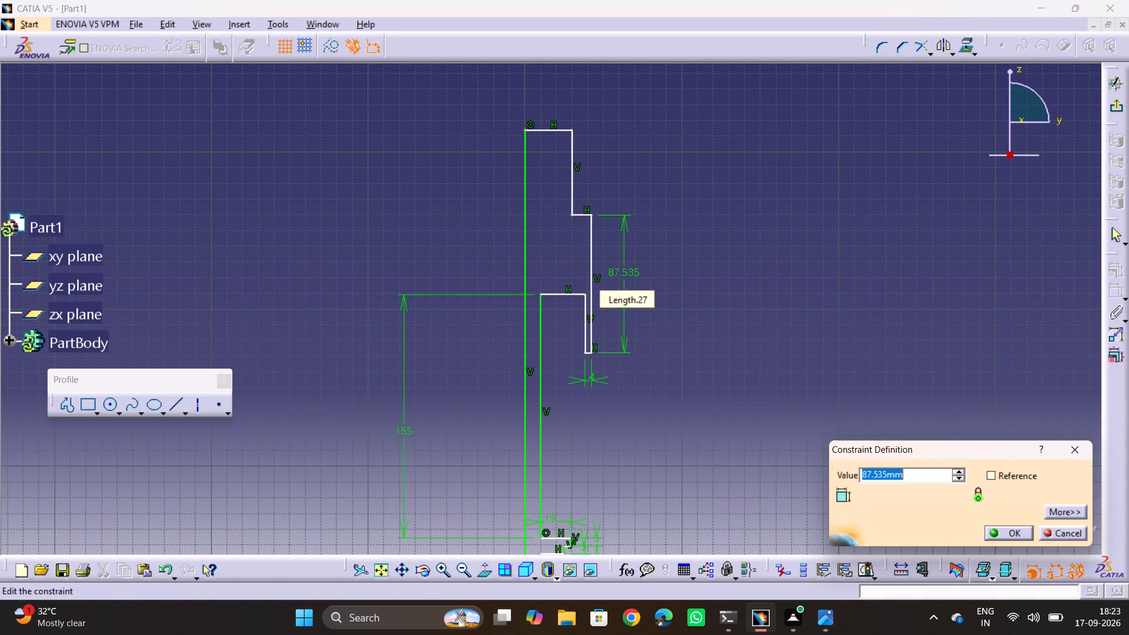
type("45")
key("Return")
left_click(721, 276)
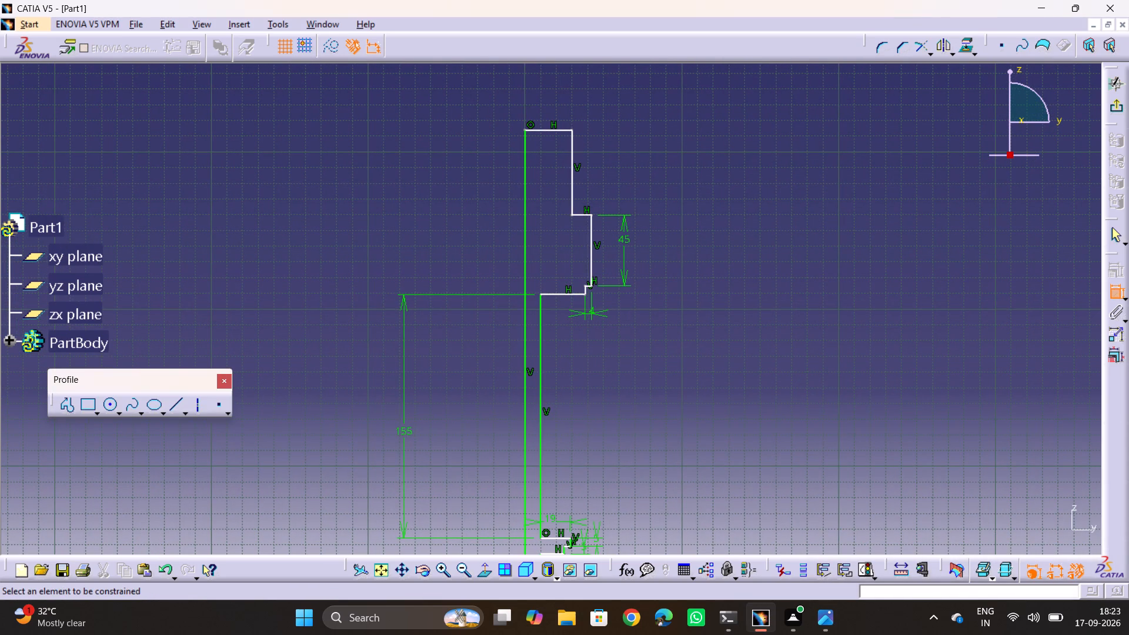
Set the distance between the collar's top edge and the recess's top edge to 20 mm, per the section view.
middle_click_drag(646, 304, 657, 238, "ctrl")
middle_click_drag(656, 238, 656, 343)
key("alt+Tab")
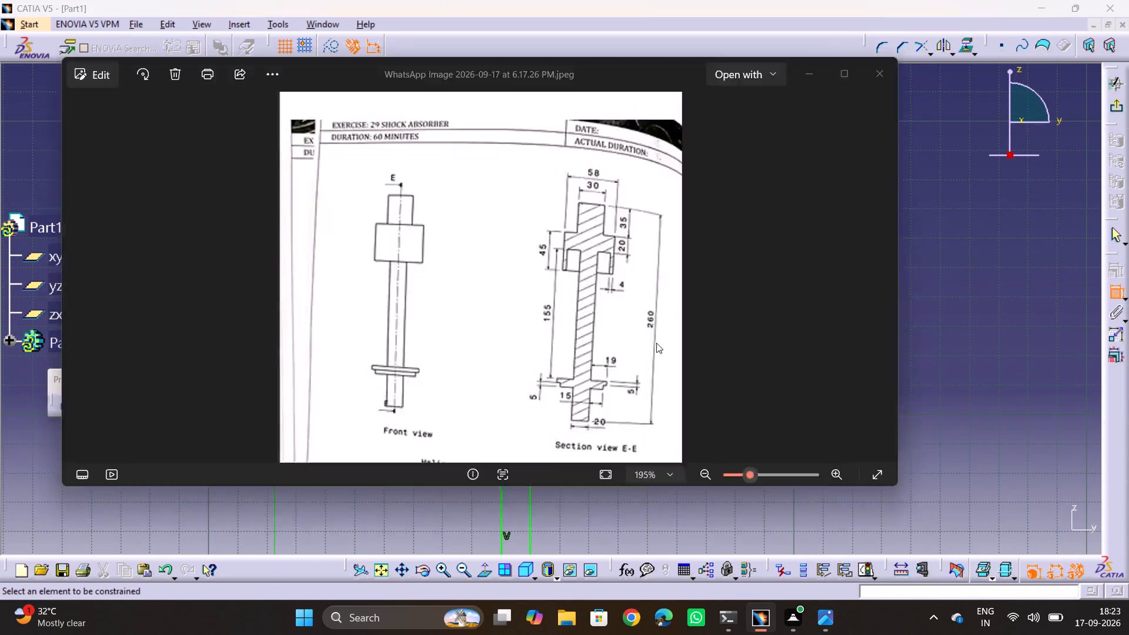
key("alt+Tab")
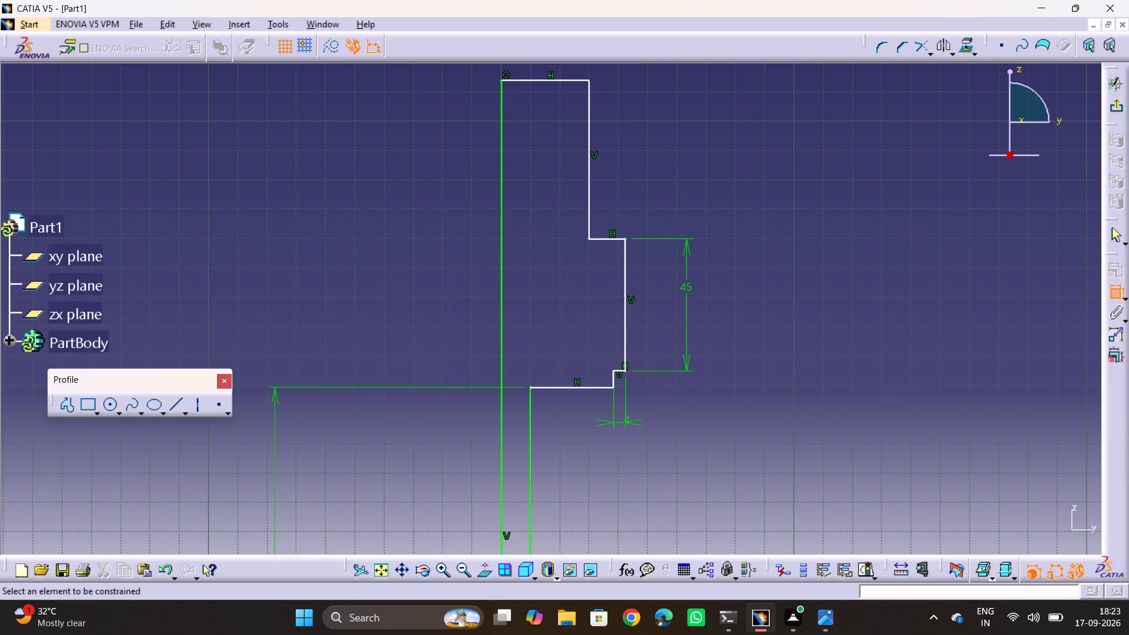
left_click(600, 236)
left_click(589, 390)
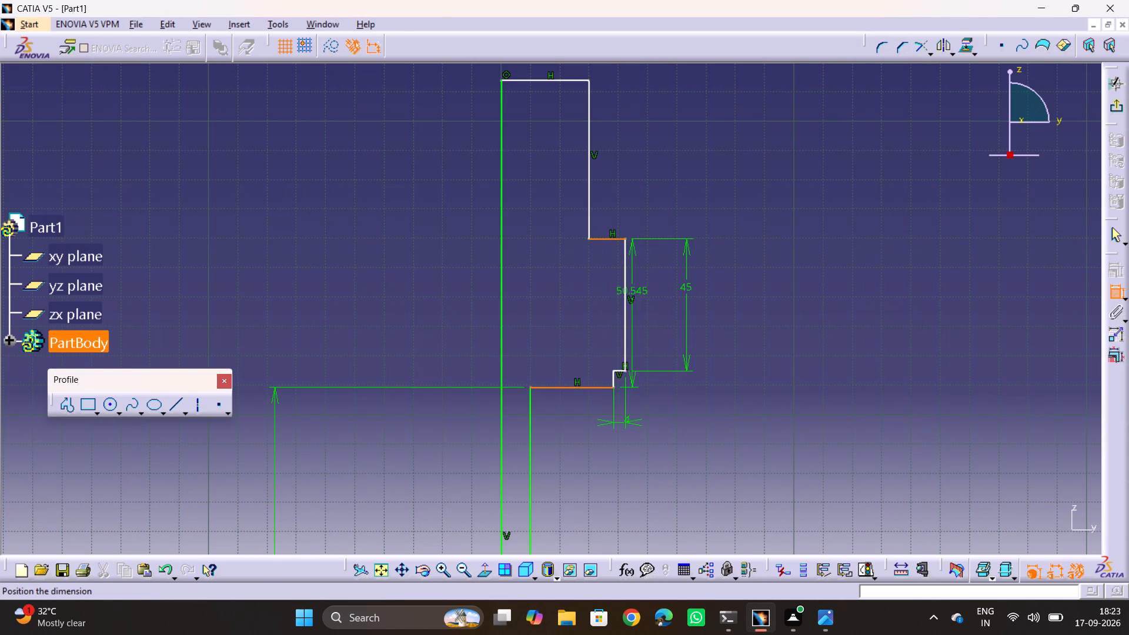
left_click(654, 299)
double_click(654, 296)
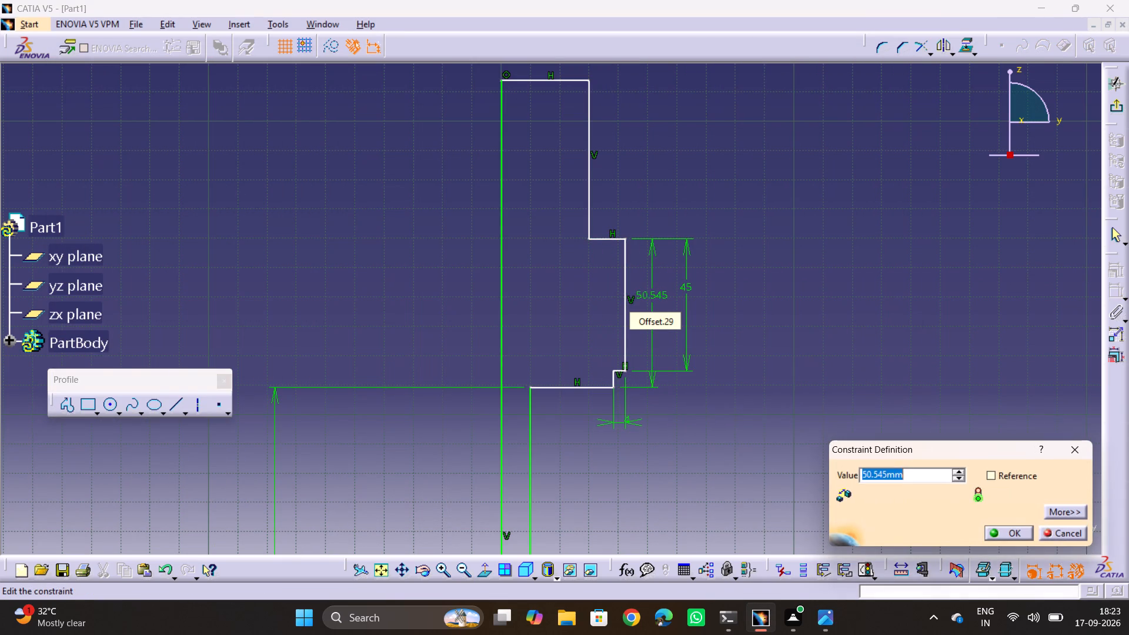
type("20")
key("Return")
left_click(662, 293)
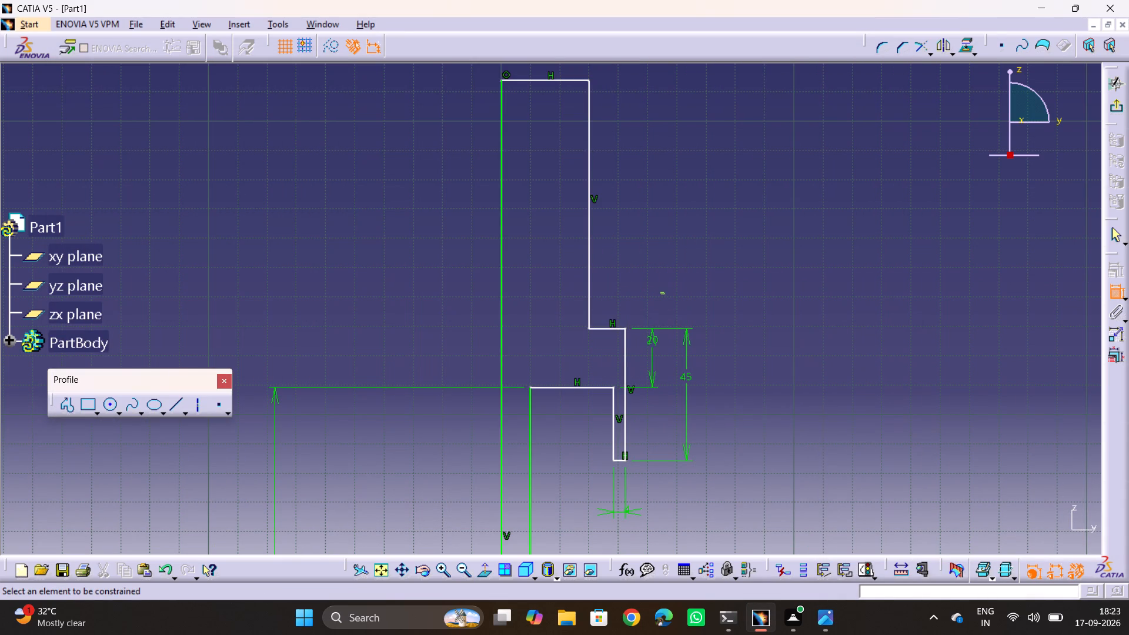
Check the drawing and constrain the vertical edge of the rod's top end, above the collar, to 35 mm.
key("alt+Tab")
key("alt+Tab")
left_click(592, 208)
left_click(617, 228)
double_click(618, 227)
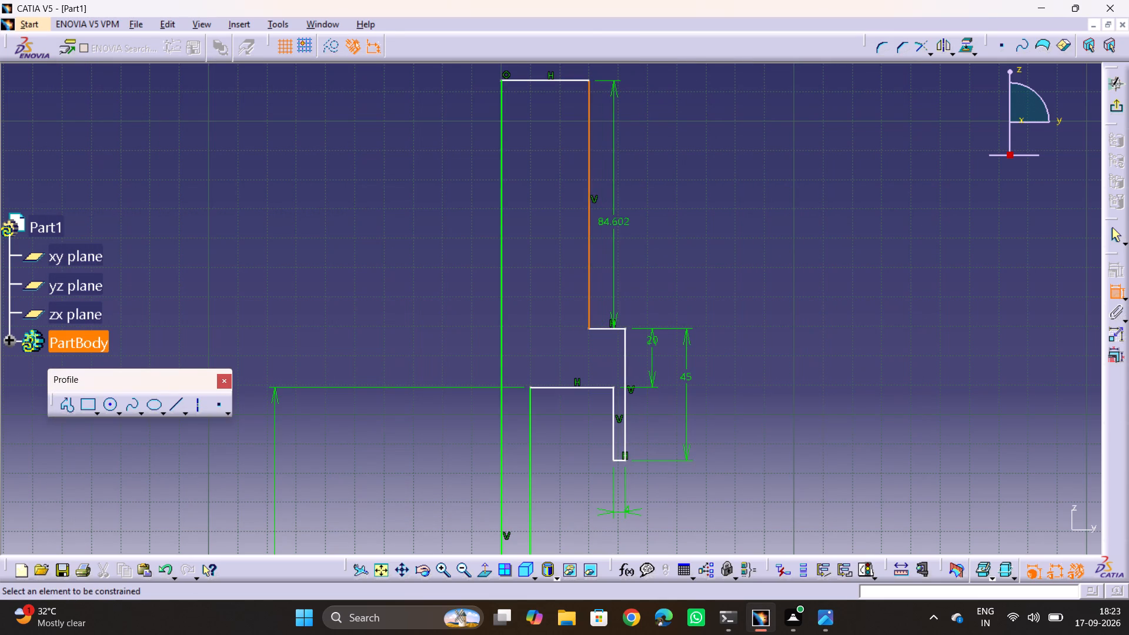
type("35")
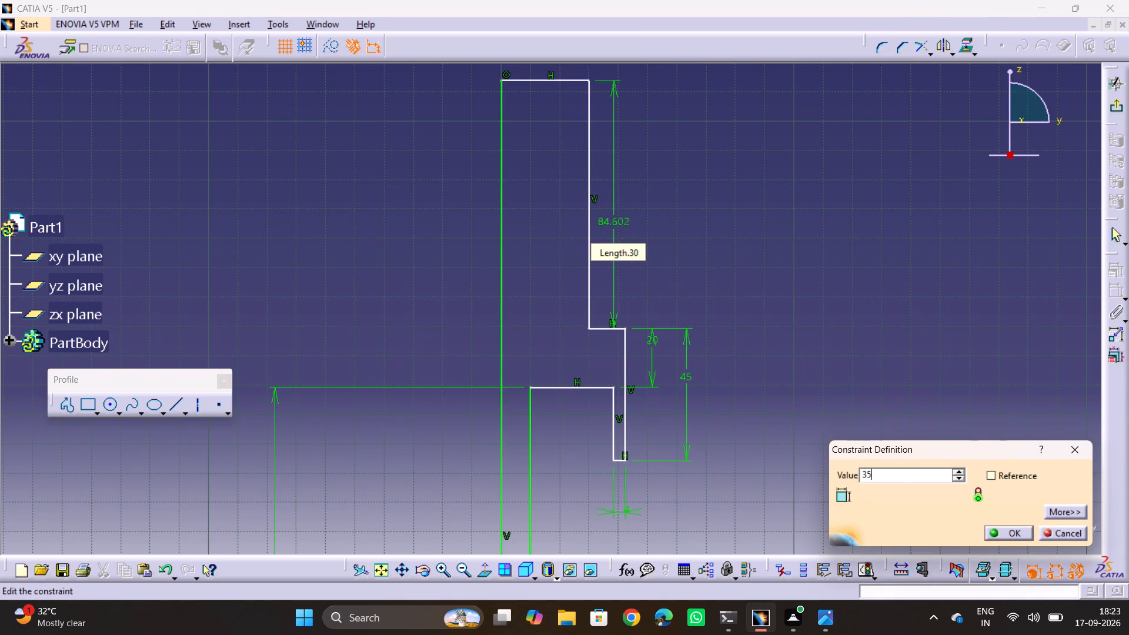
key("Return")
left_click(681, 237)
Check the section view and set the rod's topmost horizontal edge to a half-width of 15 mm.
key("alt+Tab")
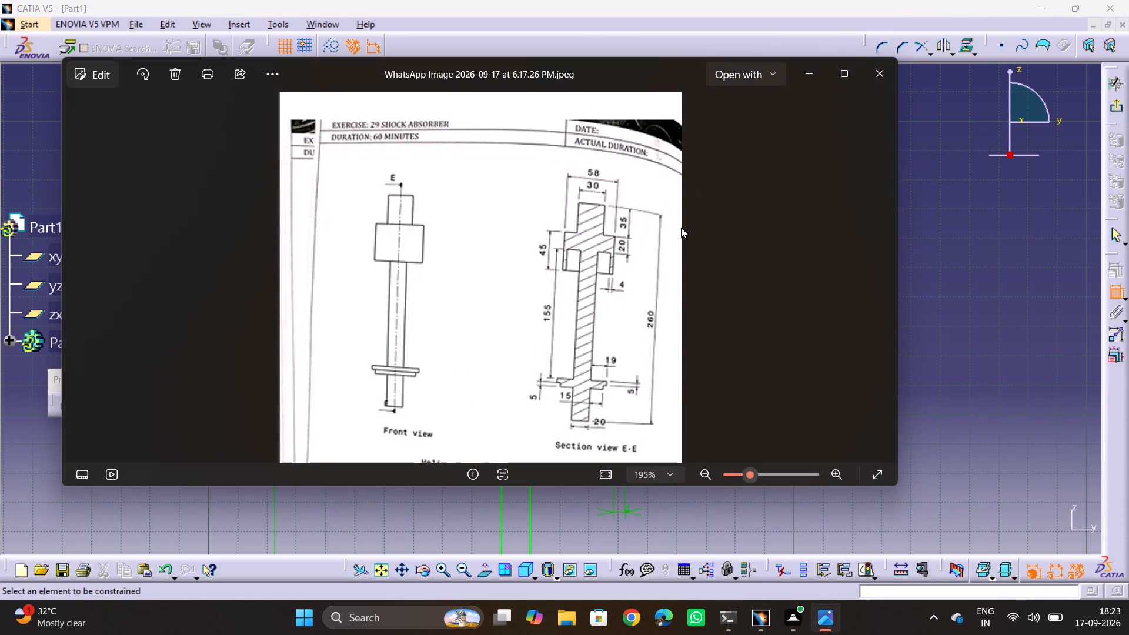
key("alt+Tab")
left_click(574, 226)
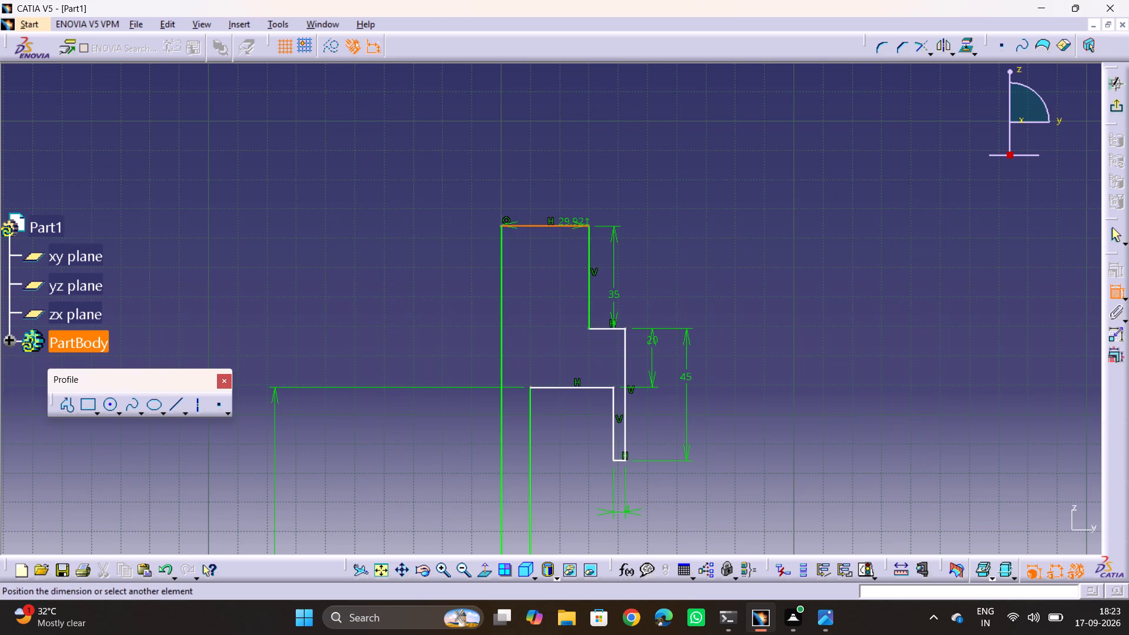
key("alt+Tab")
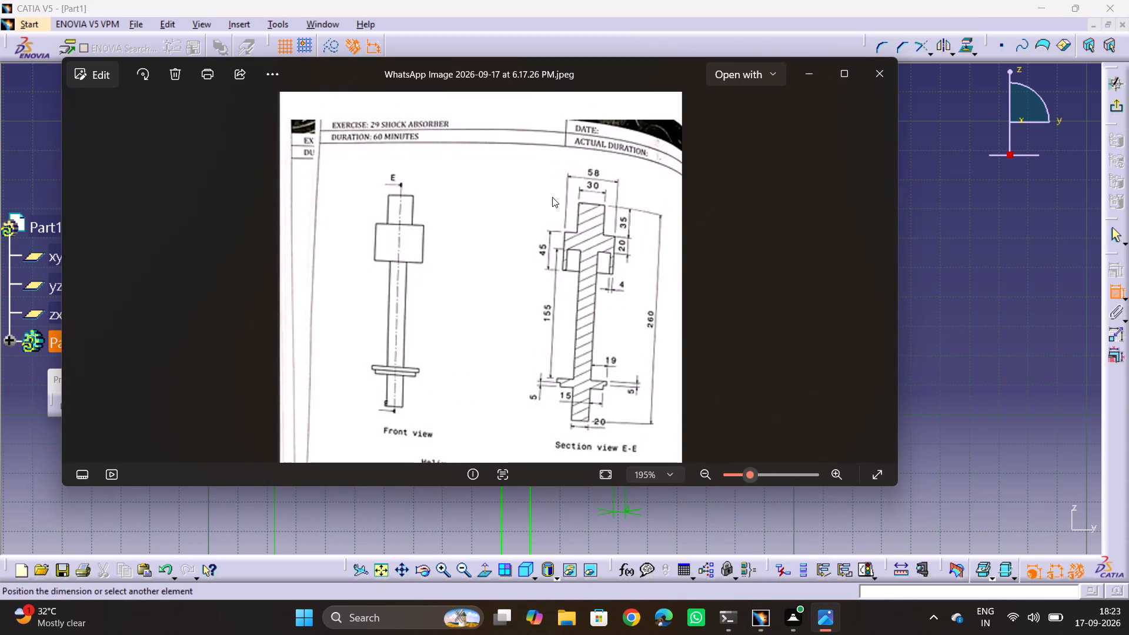
key("alt+Tab")
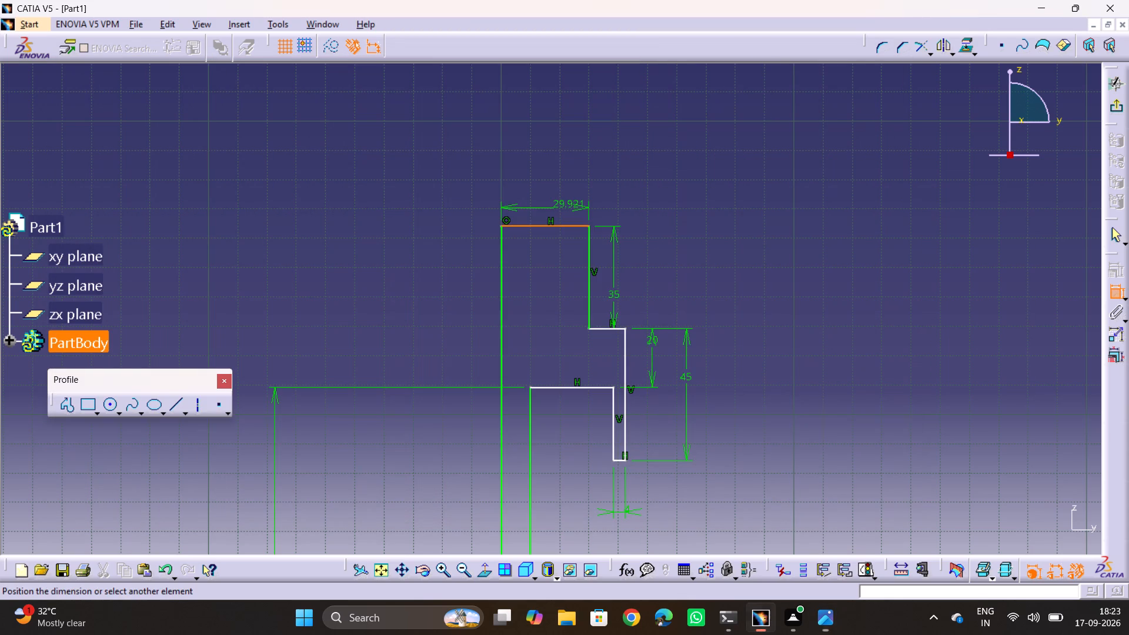
left_click(552, 197)
double_click(571, 203)
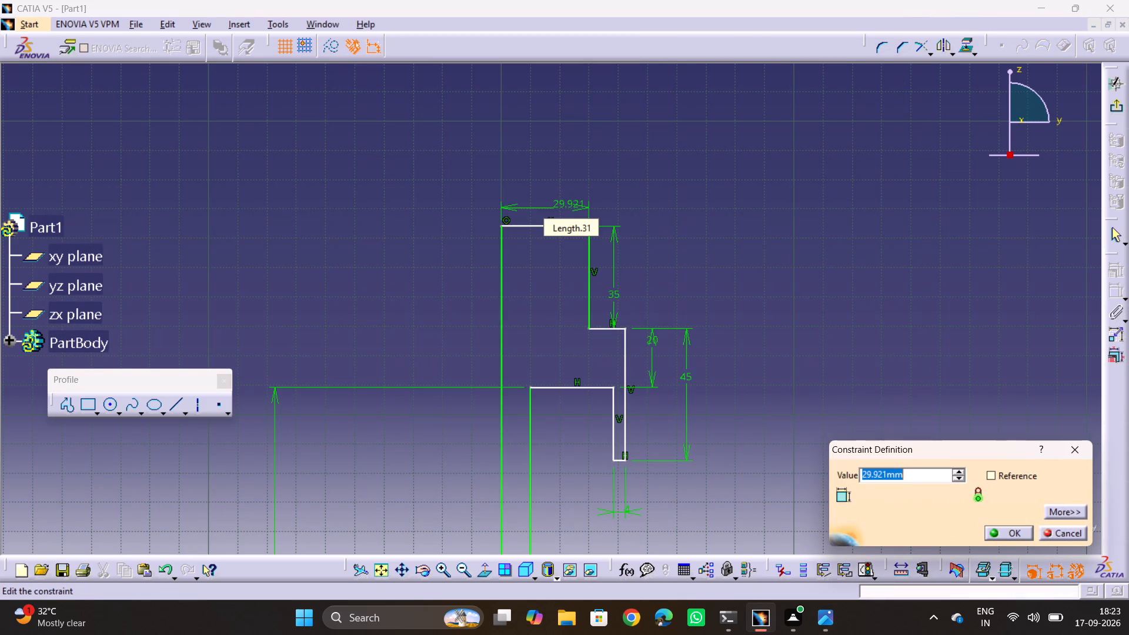
type("15")
key("Return")
left_click(742, 216)
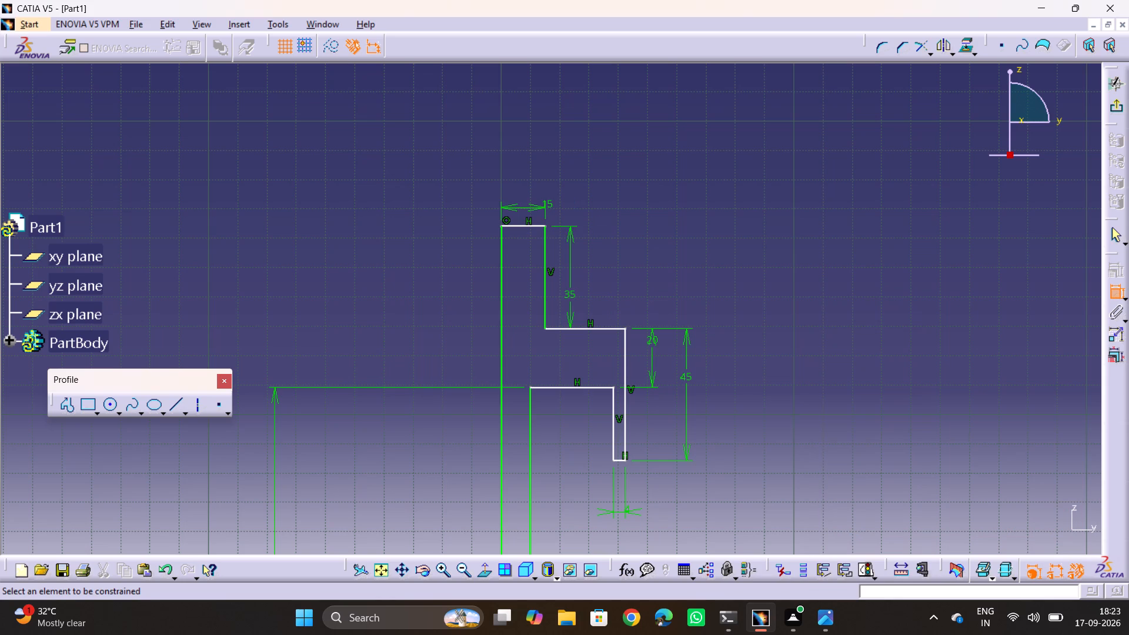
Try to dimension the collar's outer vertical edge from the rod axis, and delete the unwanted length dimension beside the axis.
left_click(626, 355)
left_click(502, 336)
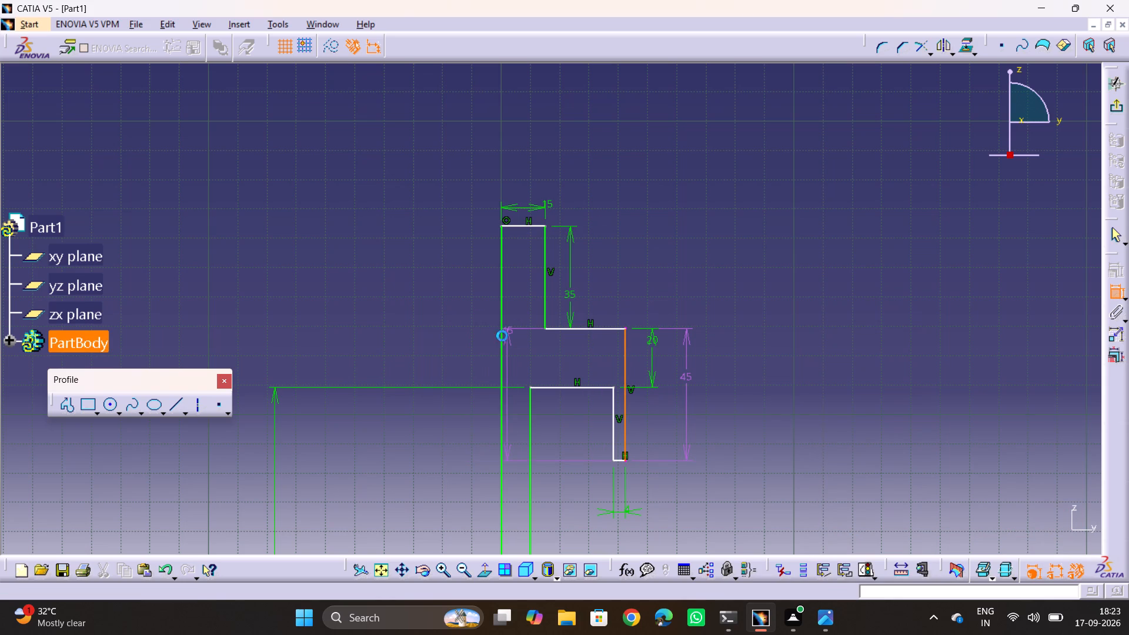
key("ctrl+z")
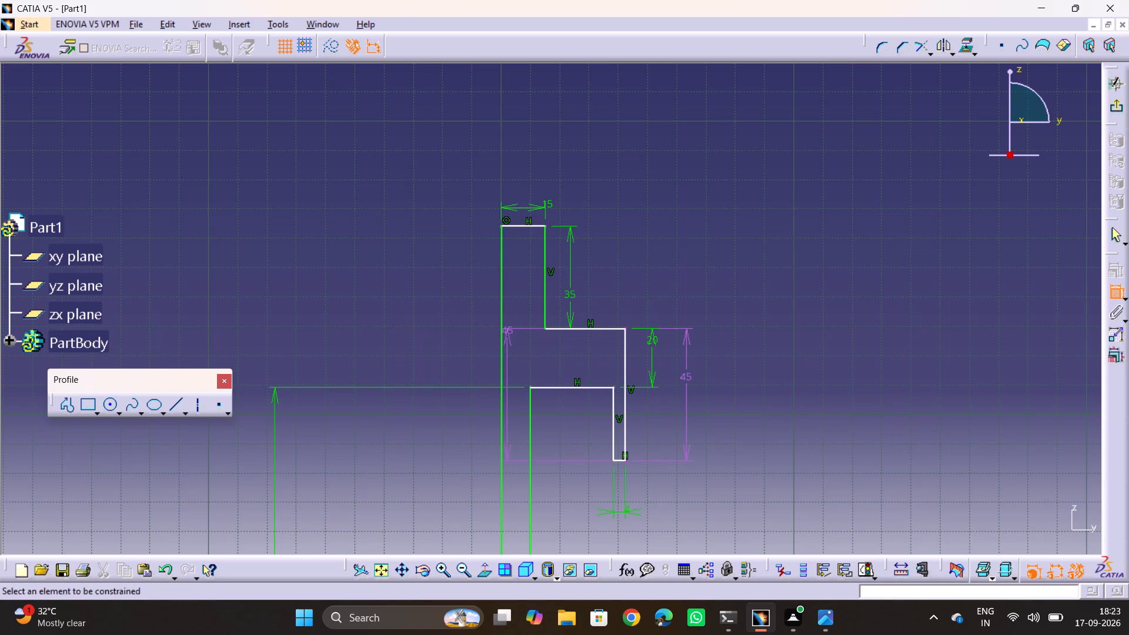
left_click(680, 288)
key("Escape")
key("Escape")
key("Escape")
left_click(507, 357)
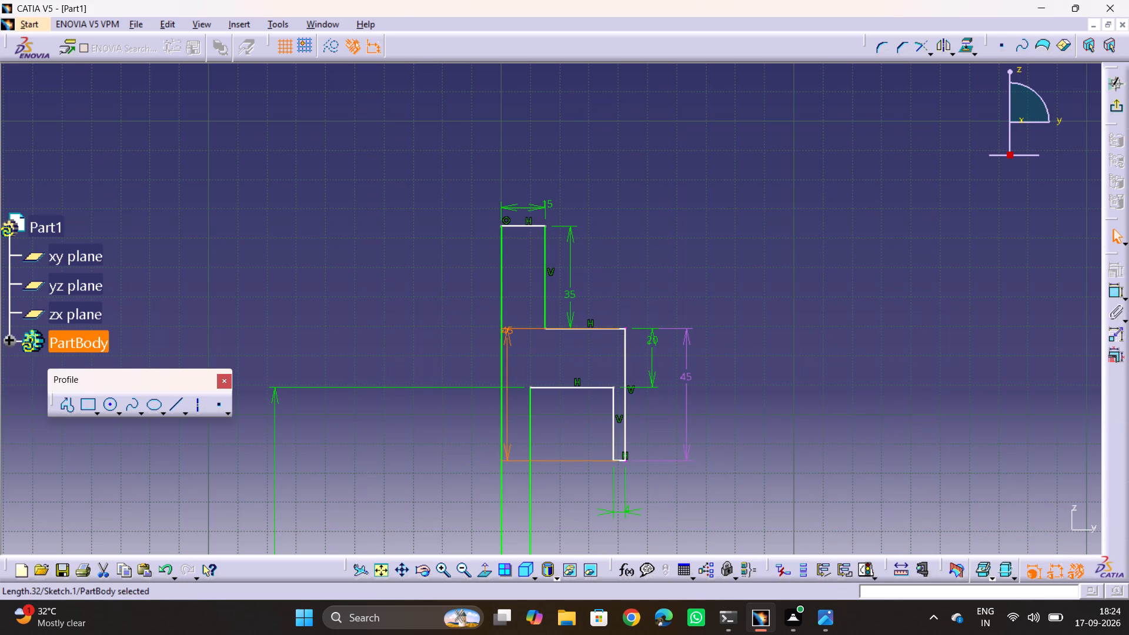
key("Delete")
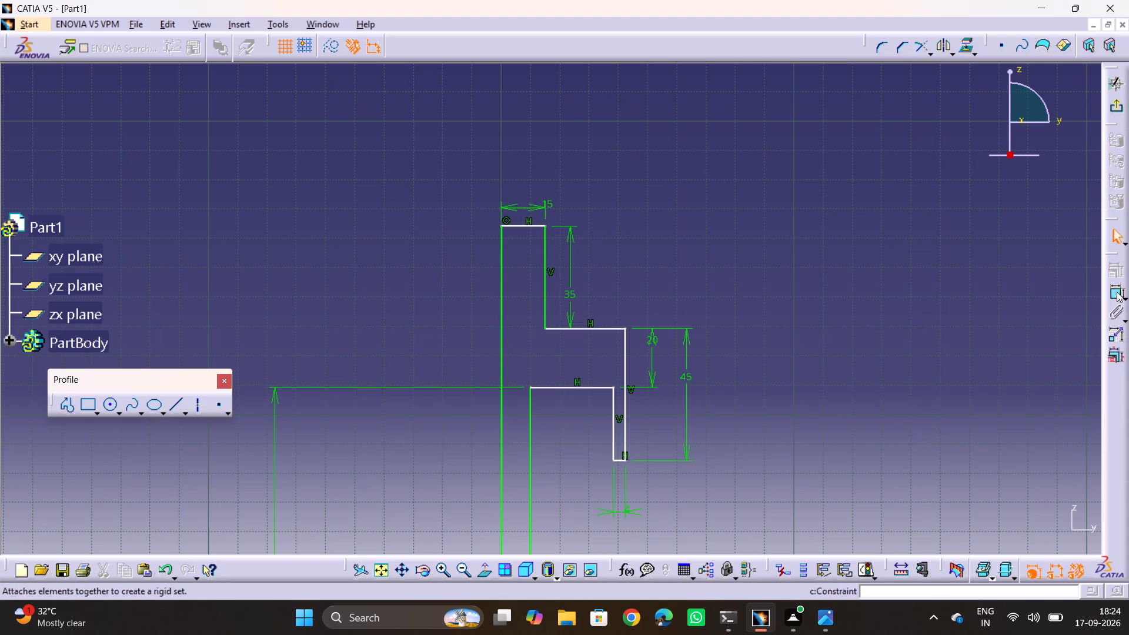
Check the drawing and constrain the collar's outer vertical edge to 29 mm from the rod axis.
double_click(1117, 292)
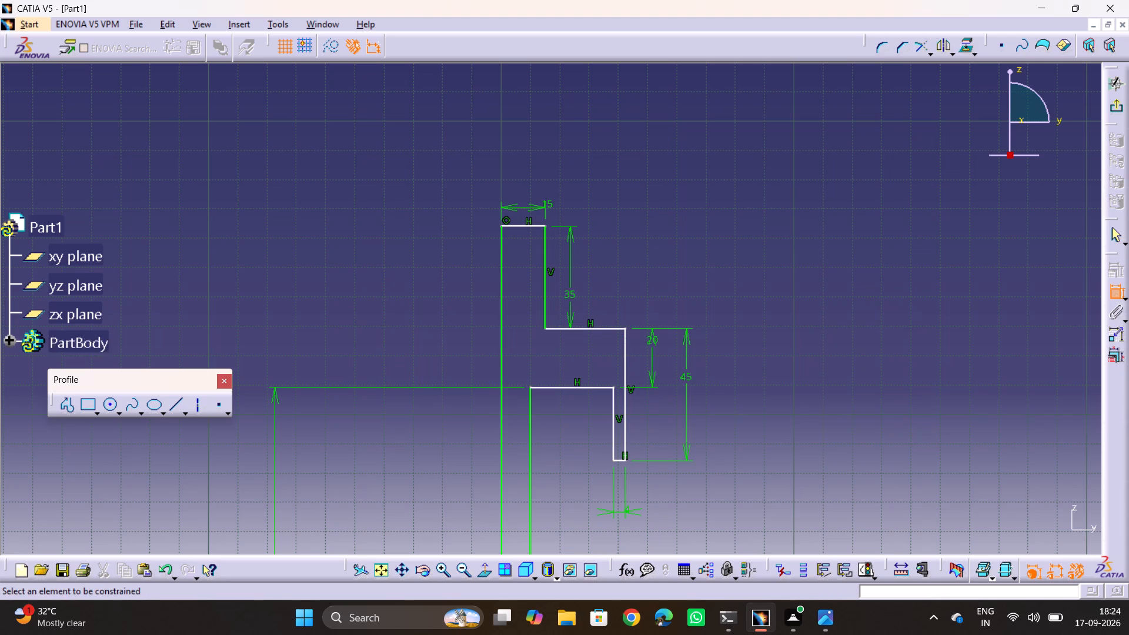
left_click(624, 347)
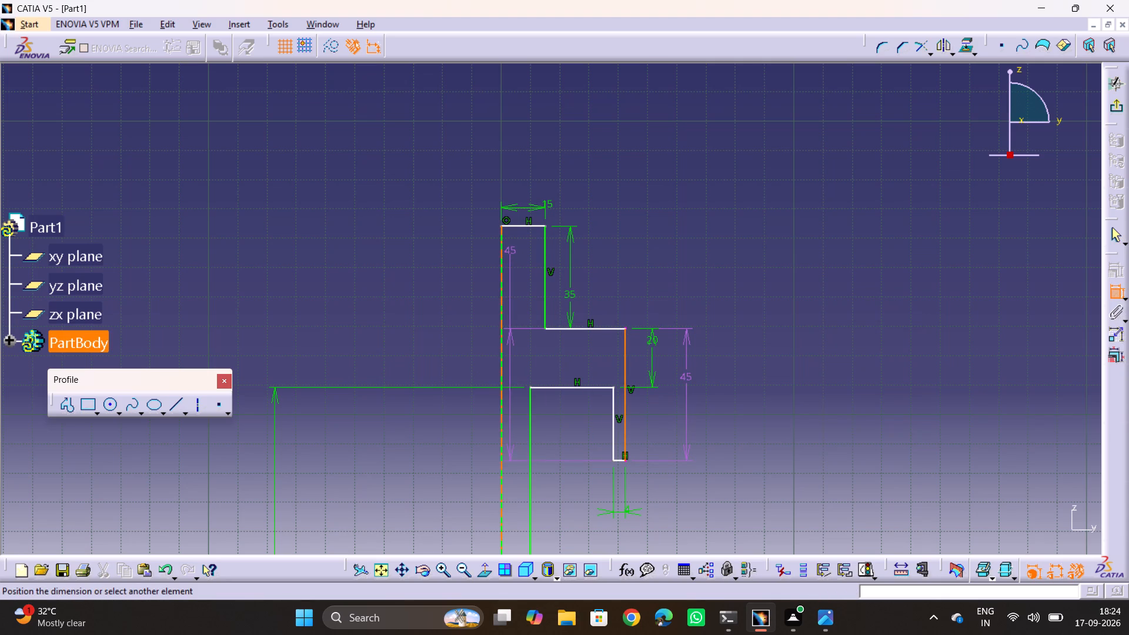
left_click(499, 241)
left_click(543, 163)
key("alt+Tab")
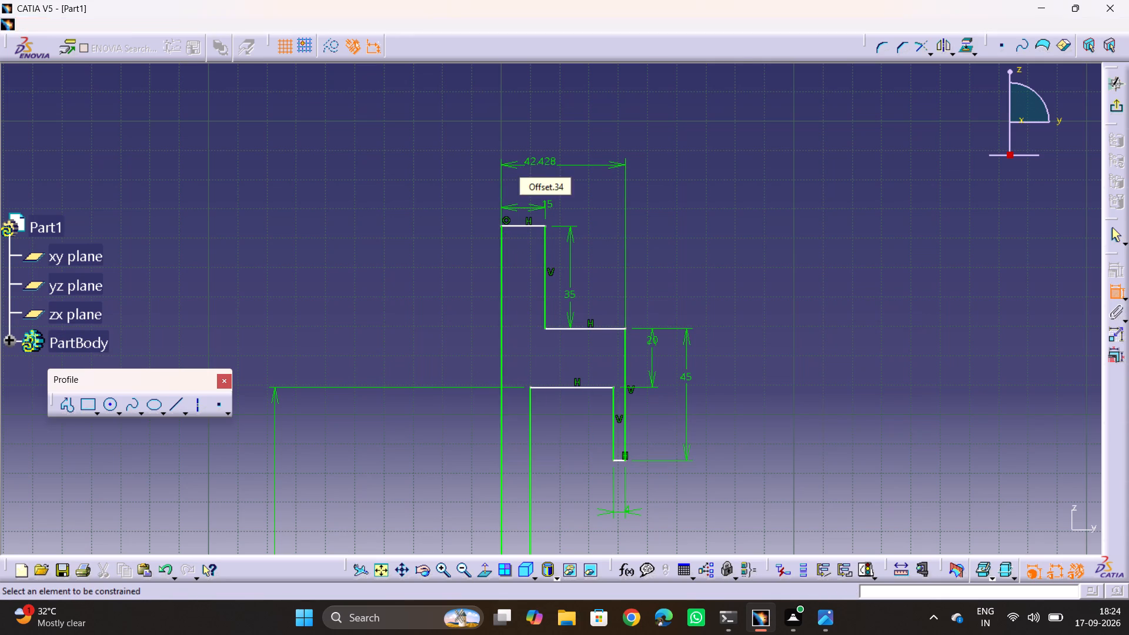
key("alt+Tab")
double_click(545, 162)
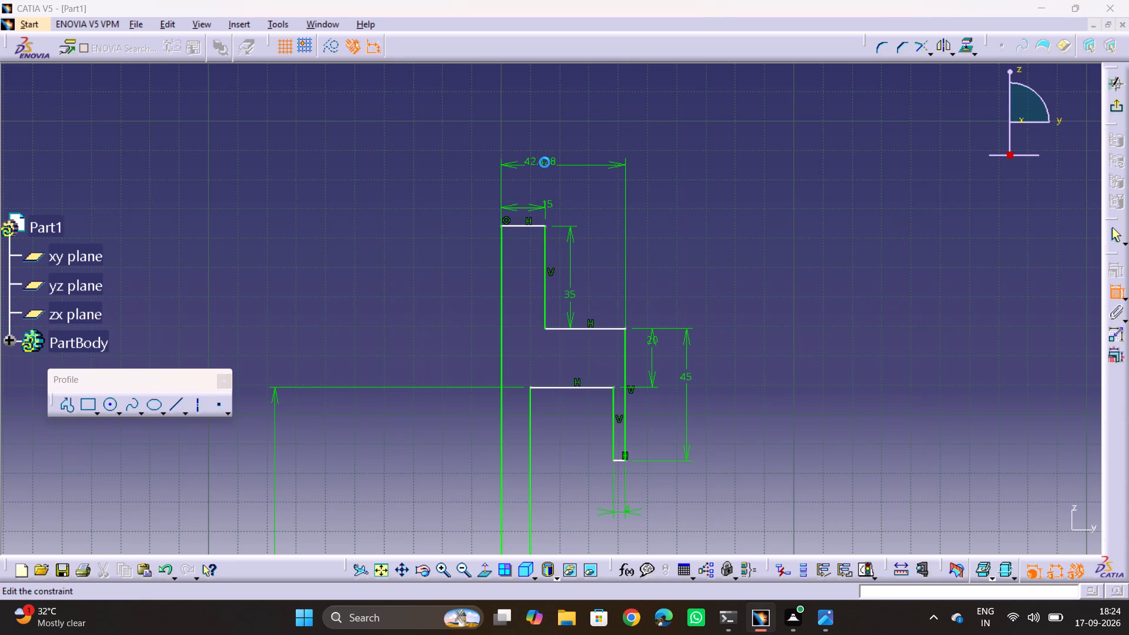
type("29")
key("Return")
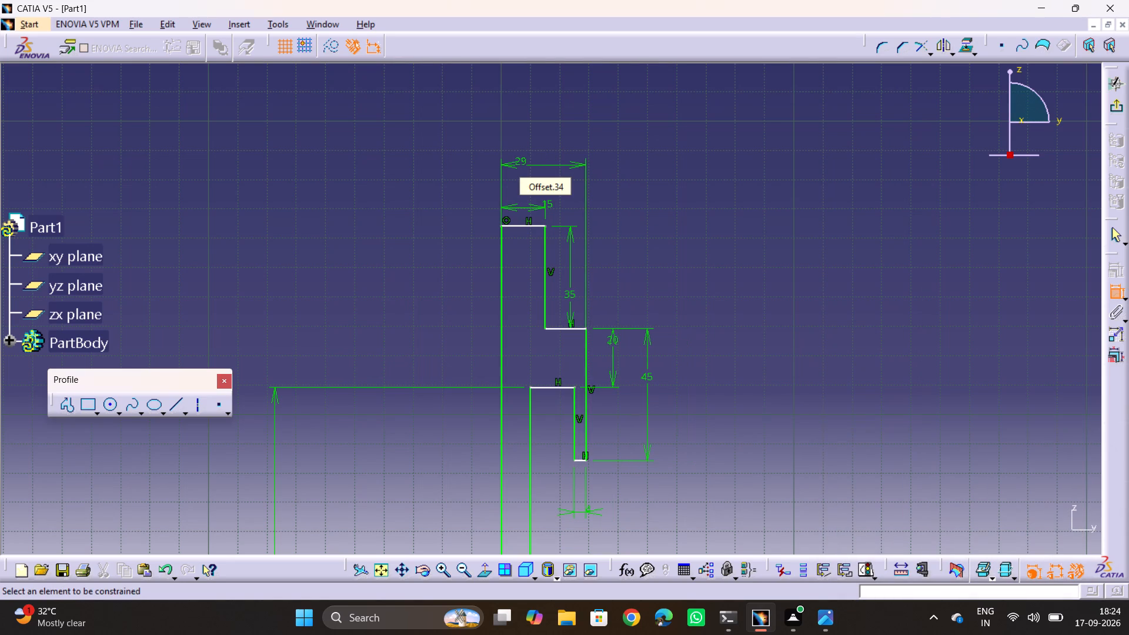
left_click(669, 223)
Check the section view and set the overall height between the profile's topmost and bottommost horizontal edges to 260 mm.
key("alt+Tab")
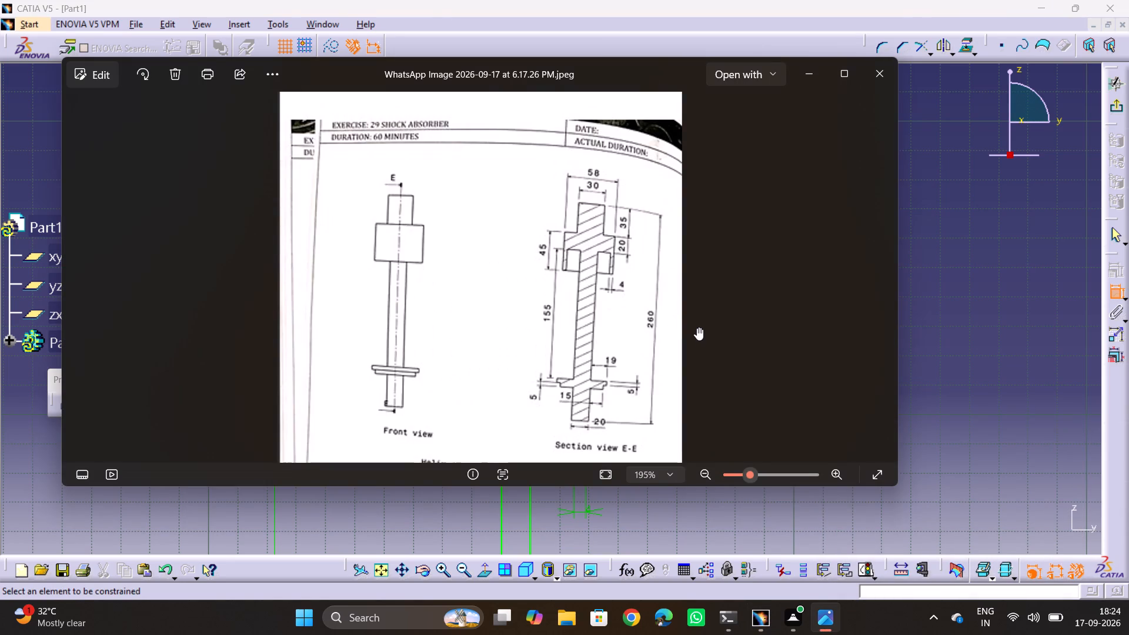
key("alt+Tab")
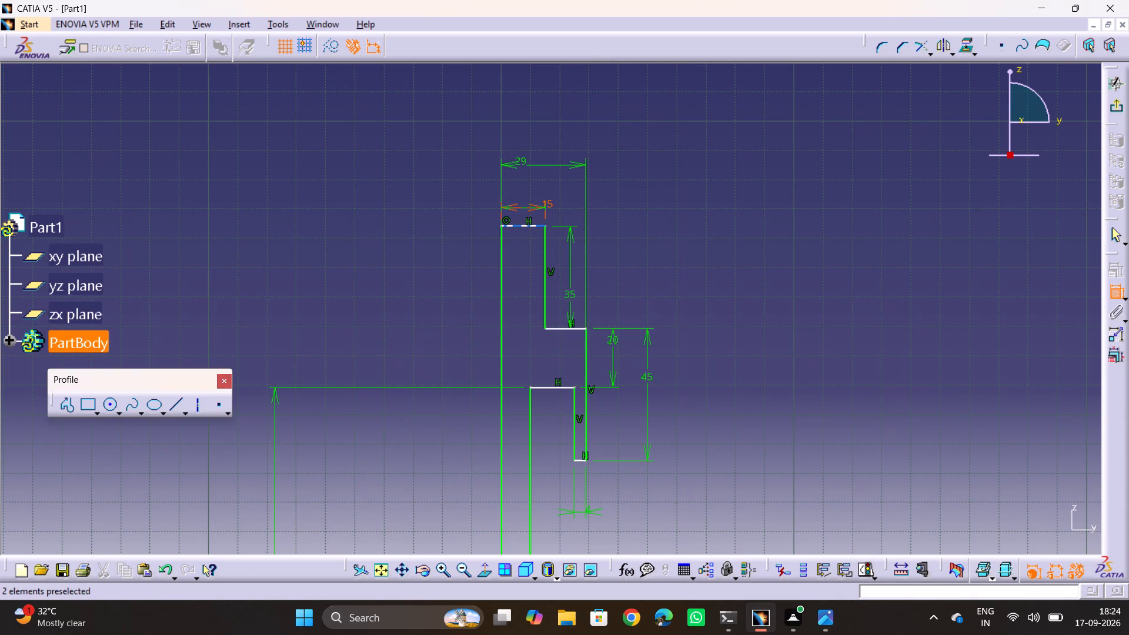
left_click(523, 228)
middle_click_drag(602, 464, 573, 168)
middle_click_drag(500, 362, 510, 250)
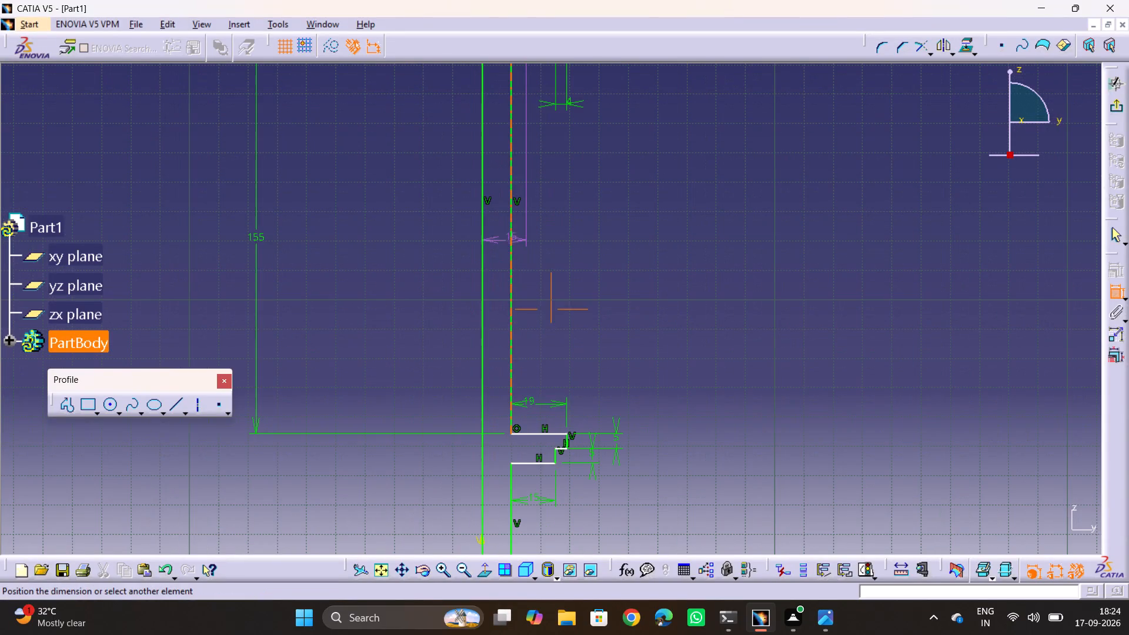
middle_click_drag(514, 466, 520, 312)
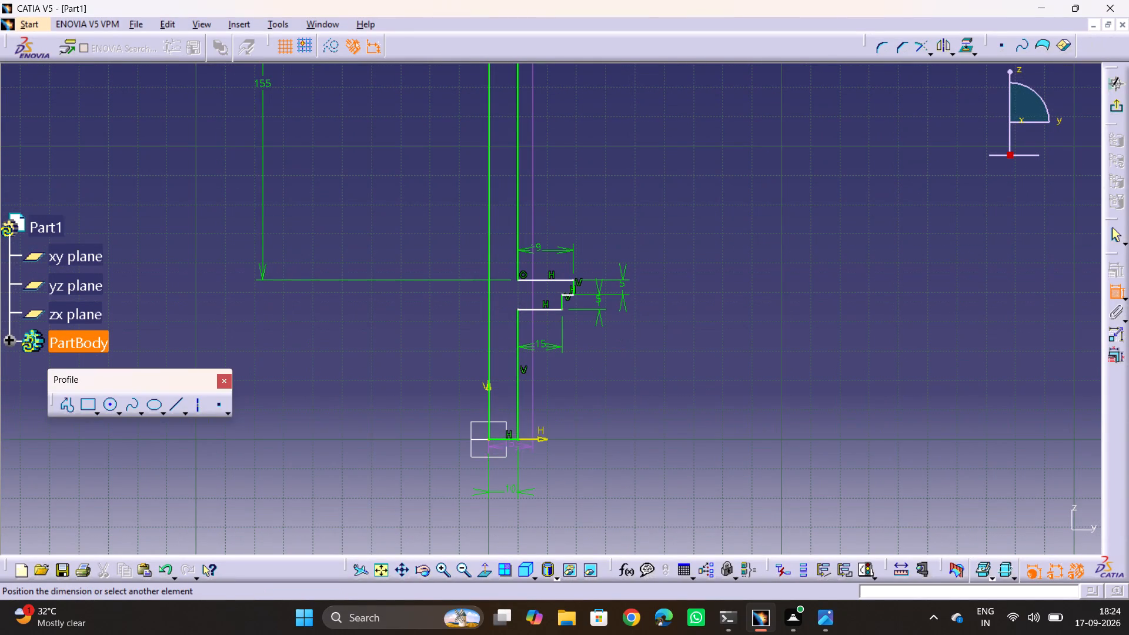
left_click(509, 440)
left_click(727, 156)
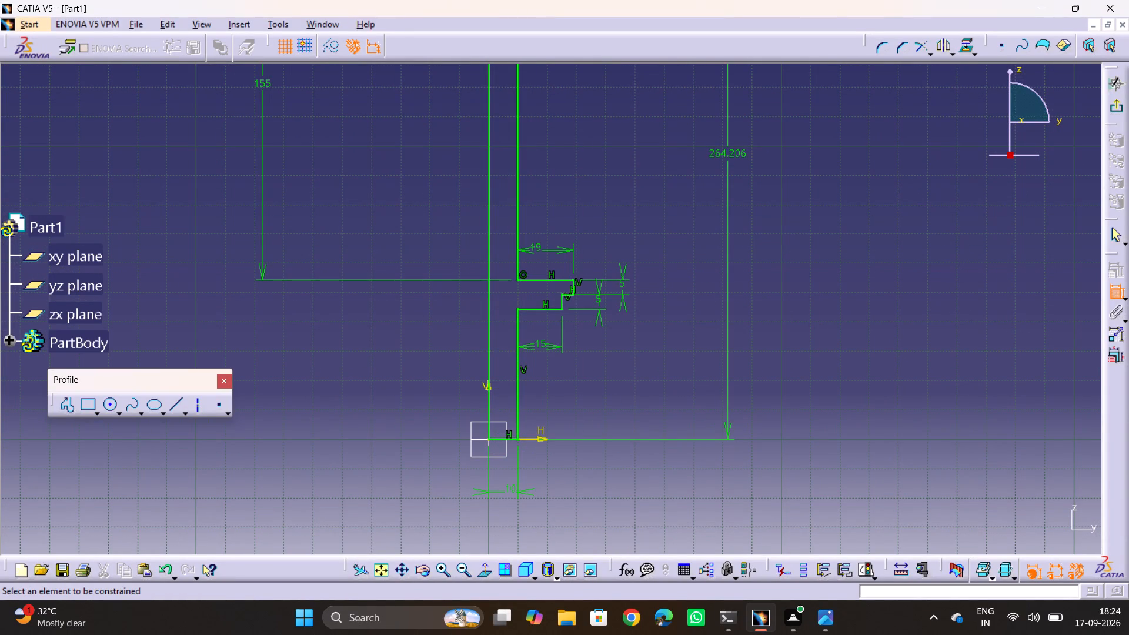
double_click(727, 156)
double_click(727, 156)
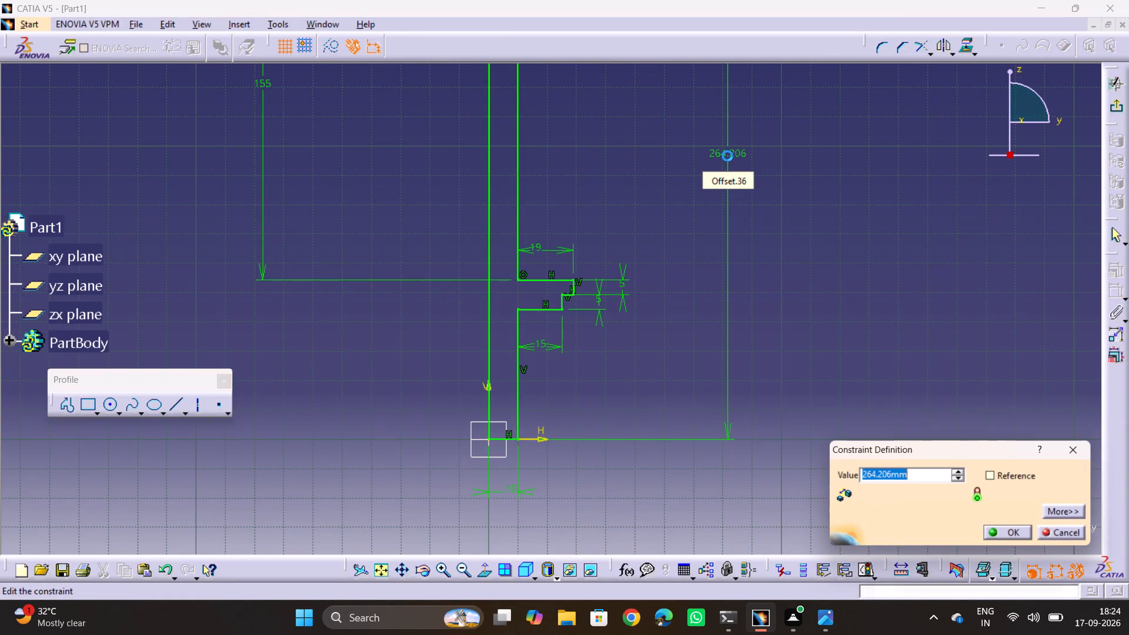
type("260")
key("Return")
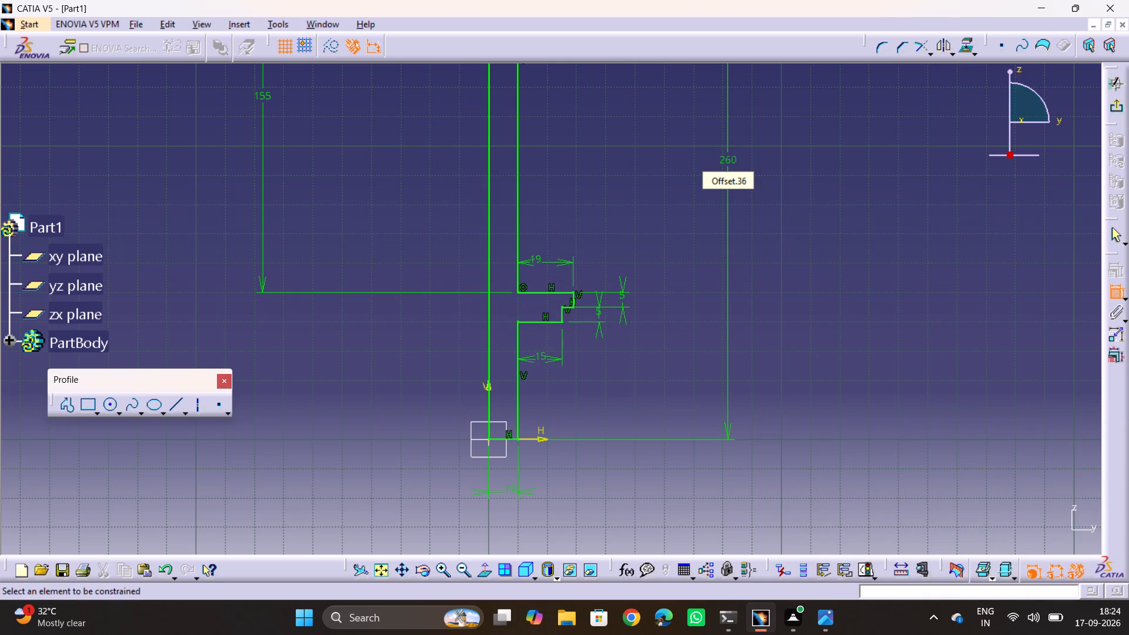
left_click_drag(479, 290, 487, 285)
left_click(672, 134)
Finish the fully dimensioned half-section profile and exit the sketch.
middle_click_drag(635, 156, 576, 633)
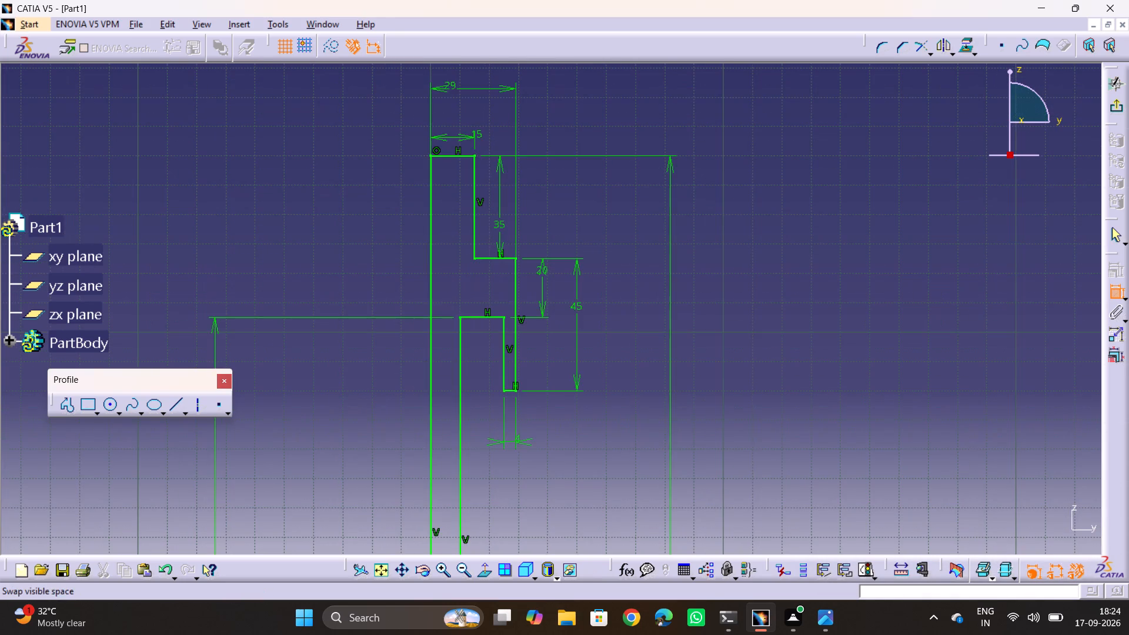
middle_click_drag(667, 393, 700, 392)
middle_click_drag(784, 235, 775, 286, "ctrl")
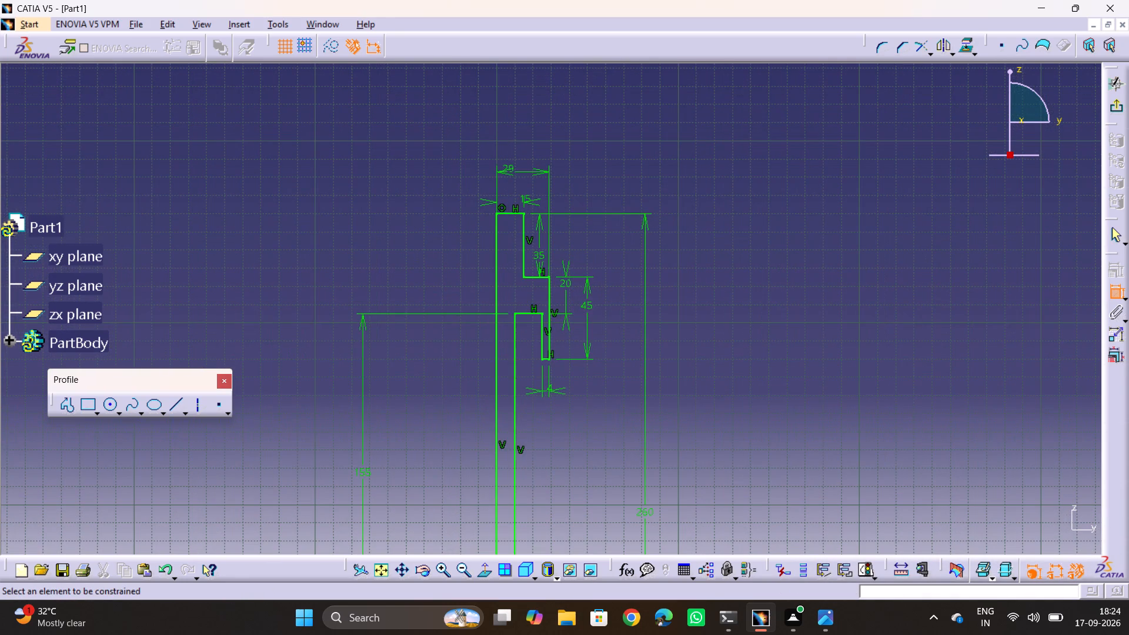
left_click(705, 322)
left_click(1112, 101)
Revolve the half-section profile 360 degrees about its long vertical axis edge with the Shaft feature.
middle_click_drag(644, 339, 640, 339)
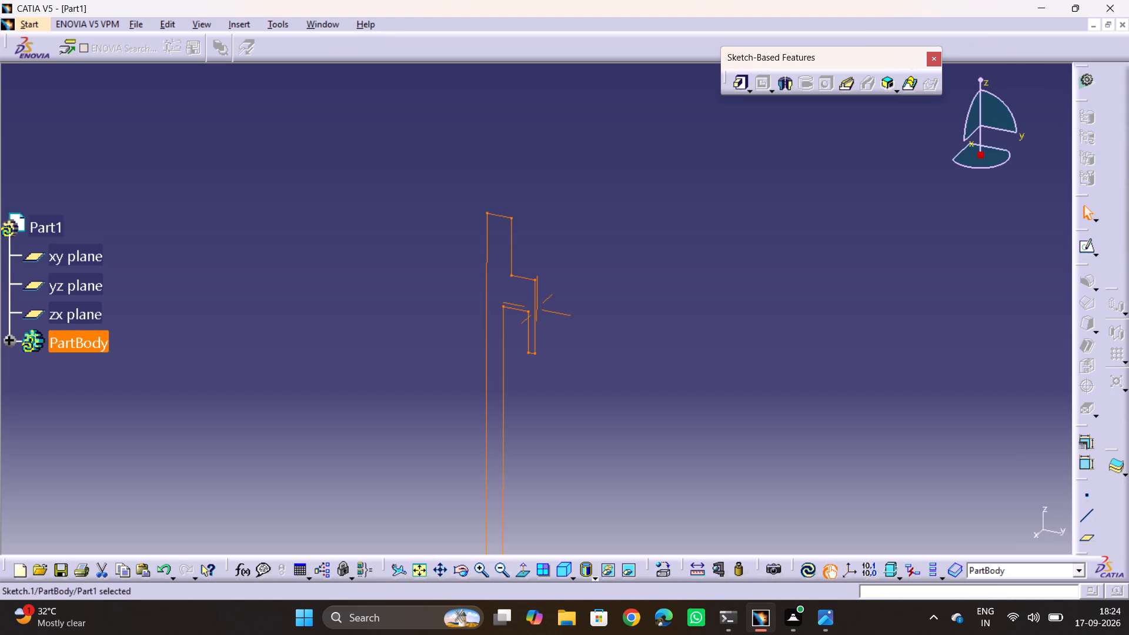
middle_click_drag(640, 339, 708, 207)
left_click(586, 339)
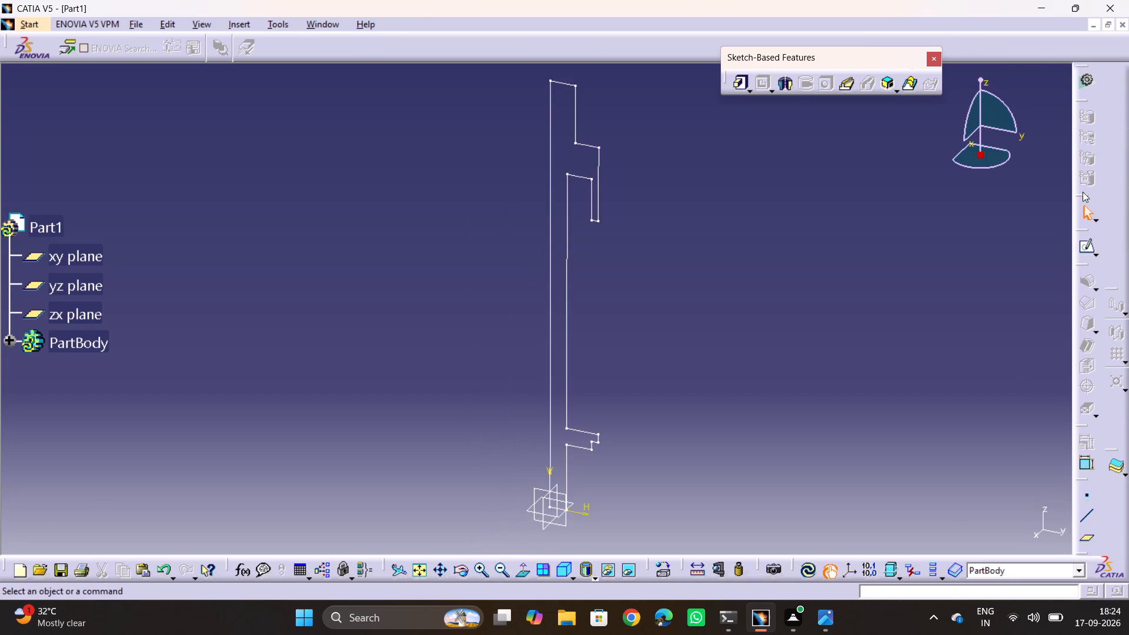
left_click(786, 88)
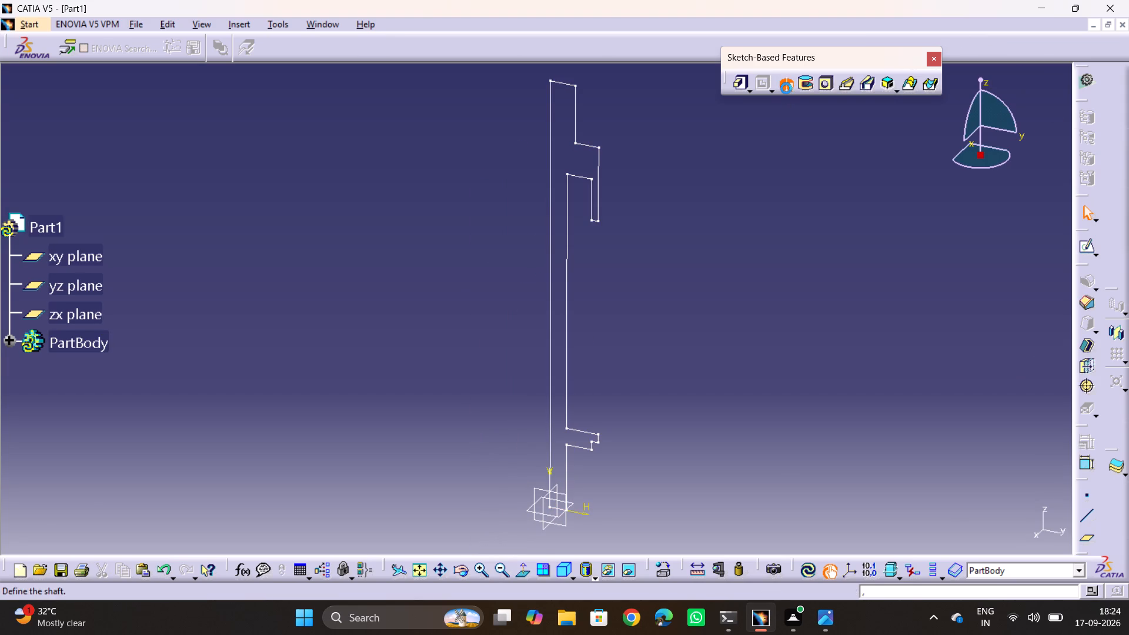
left_click(549, 310)
left_click(549, 310)
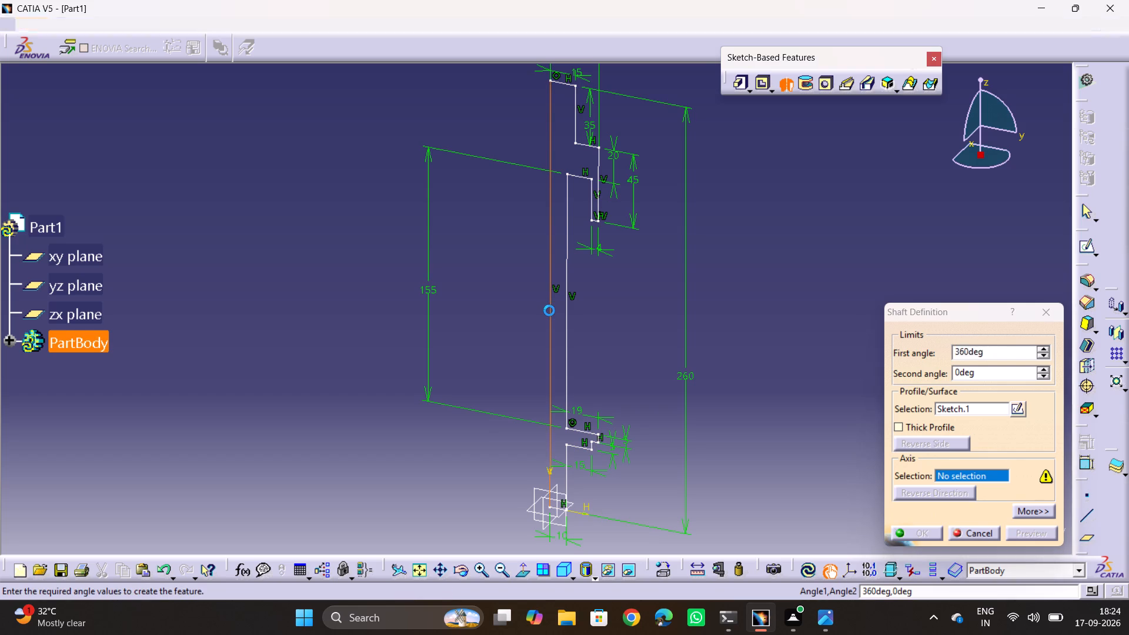
left_click(1022, 532)
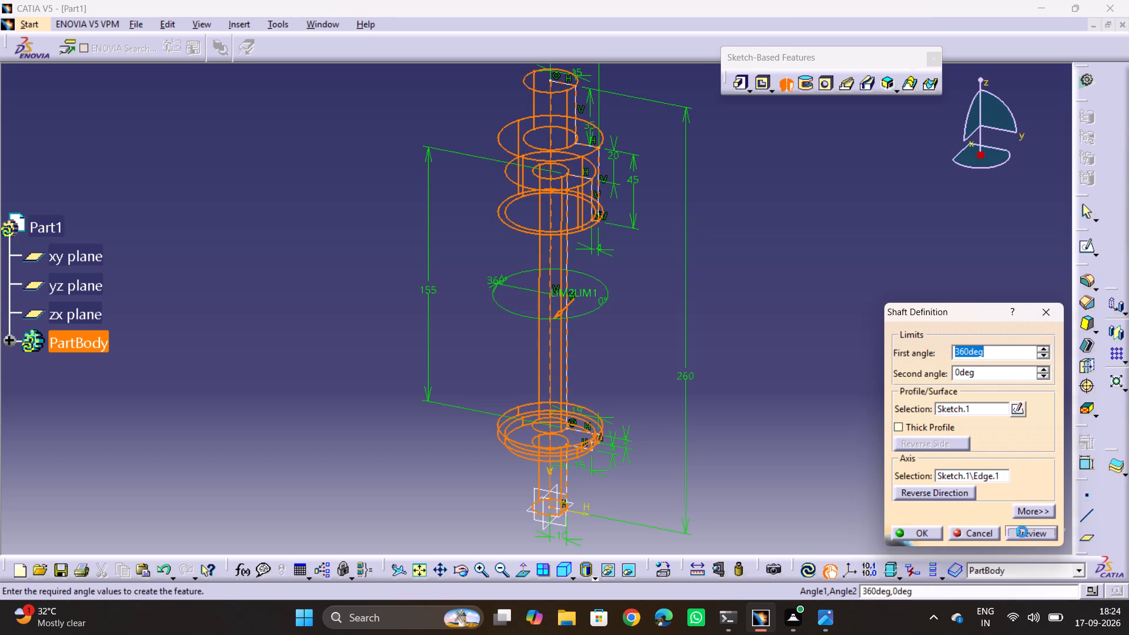
left_click(896, 534)
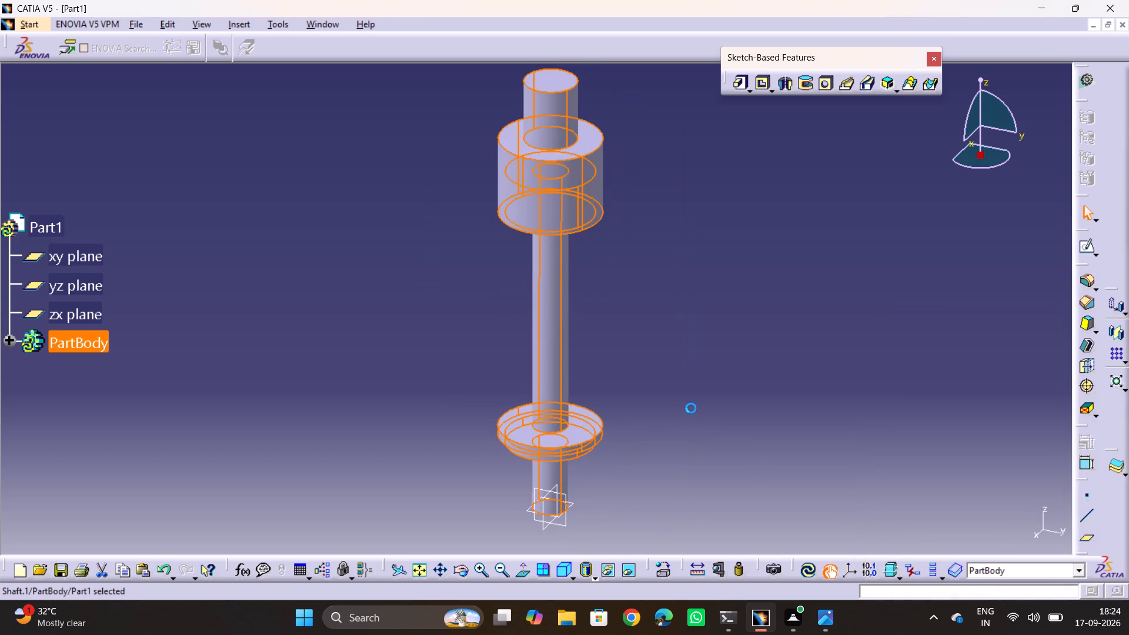
left_click(697, 371)
left_click(697, 371)
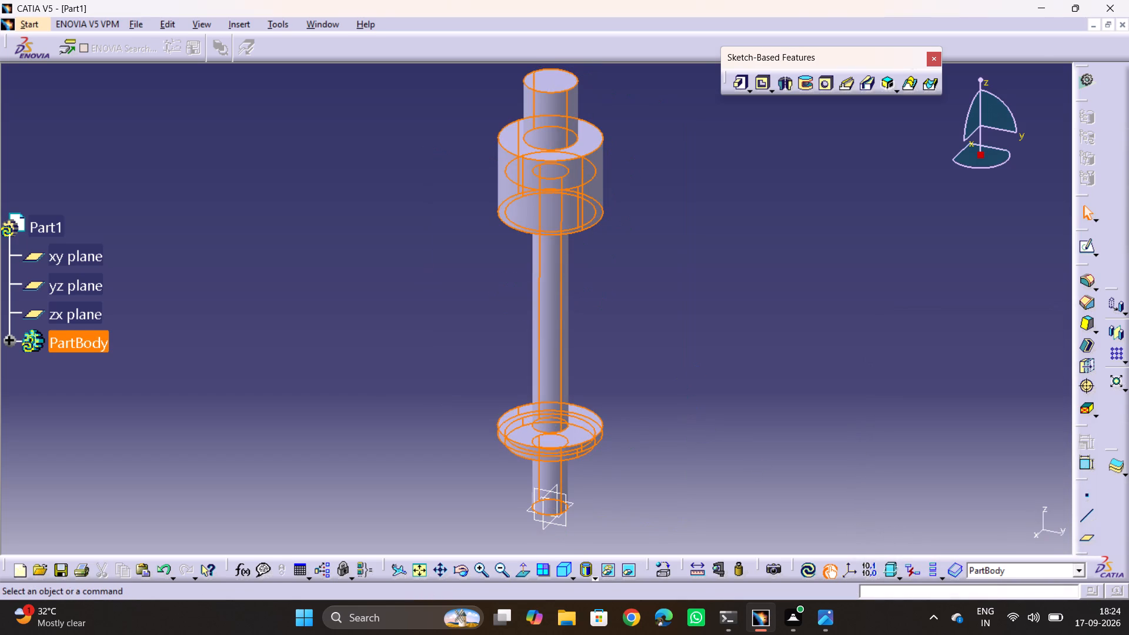
left_click(830, 360)
Check the drawing's other views and open a new sketch on the top face of the rod's lower flange.
key("alt+Tab")
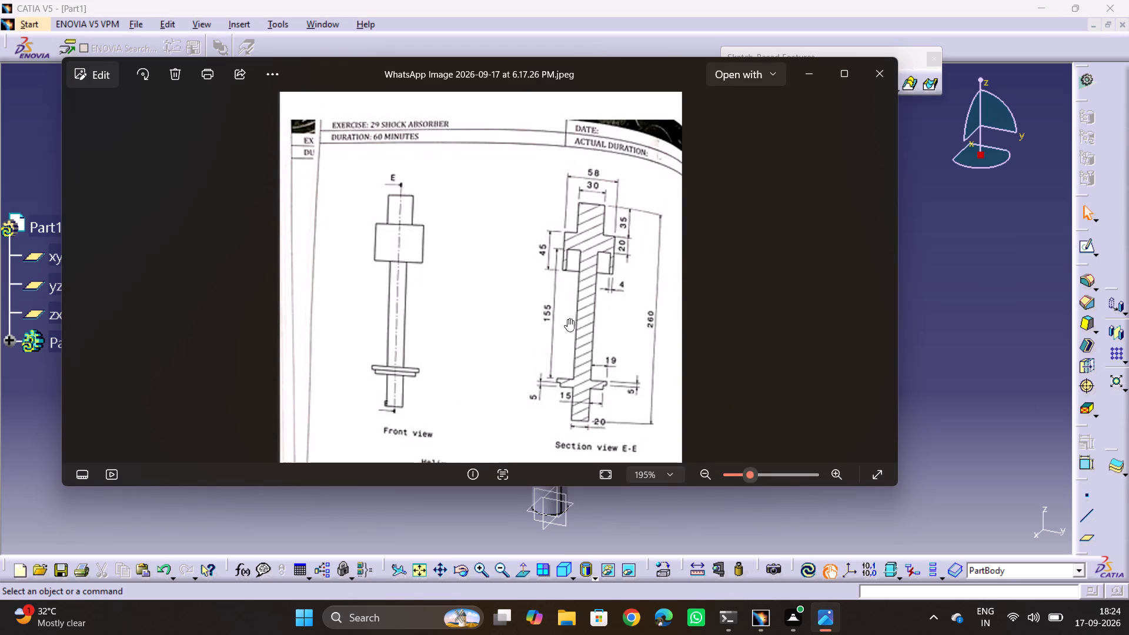
middle_click_drag(570, 315, 549, 515)
middle_click_drag(593, 249, 573, 447)
middle_click_drag(592, 258, 592, 272)
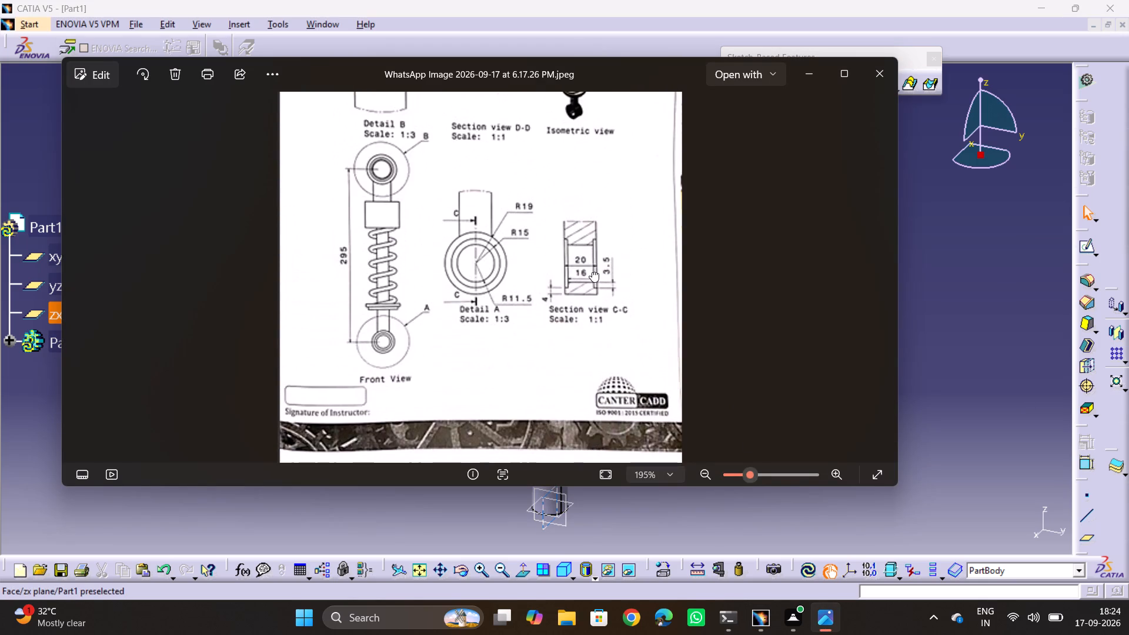
middle_click_drag(592, 272, 587, 399)
key("alt+Tab")
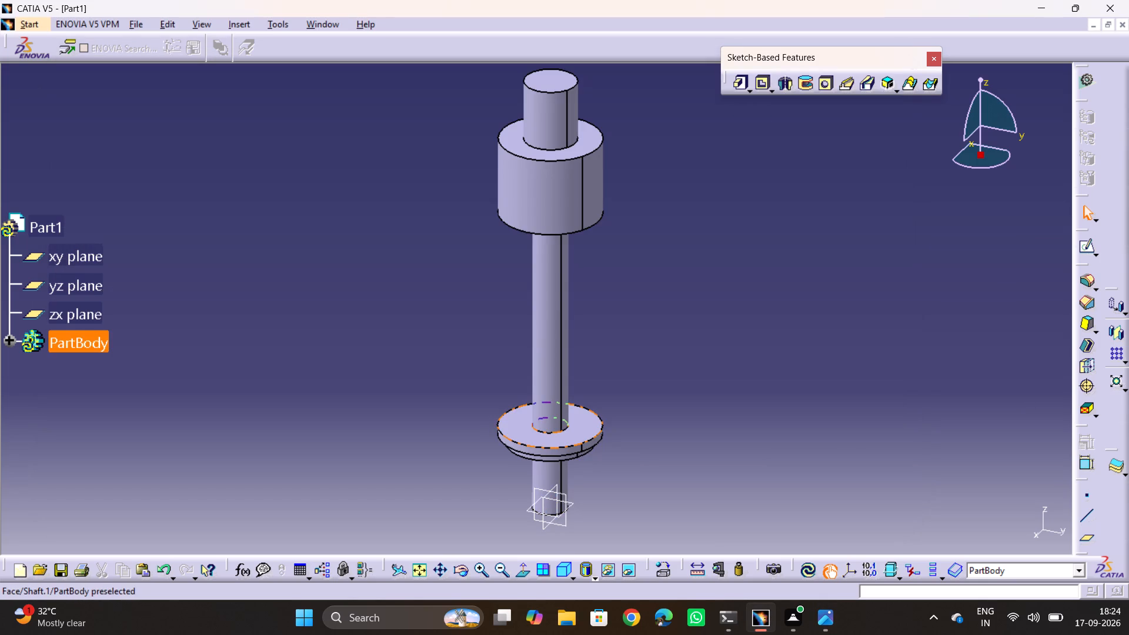
left_click(584, 429)
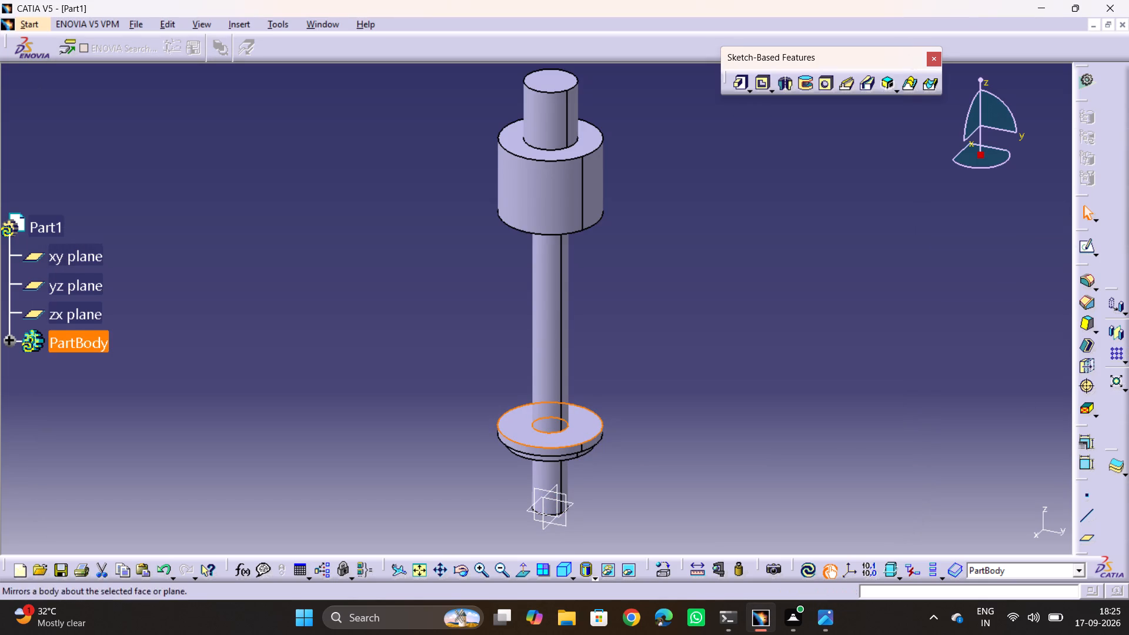
left_click(1086, 249)
Examine the drawing's front view, end details A and B, and their section views for the remaining features.
key("alt+Tab")
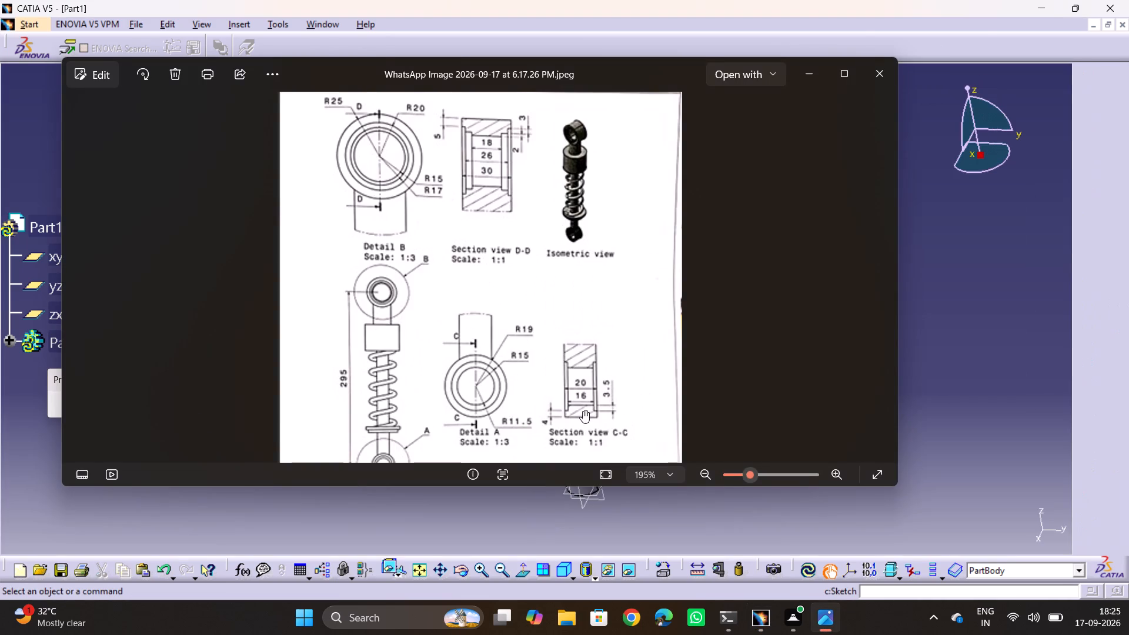
middle_click_drag(556, 336, 597, 0)
middle_click_drag(524, 417, 571, 105)
middle_click_drag(533, 273, 538, 550)
middle_click_drag(554, 243, 523, 481)
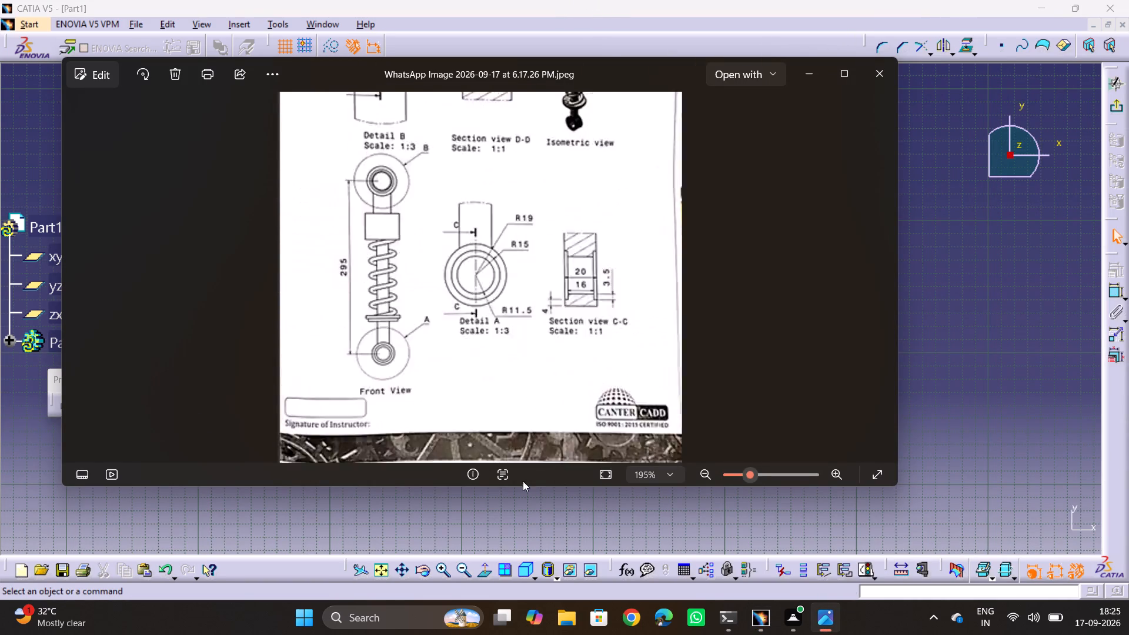
middle_click_drag(523, 481, 519, 547)
middle_click_drag(537, 213, 526, 283)
key("alt+Tab")
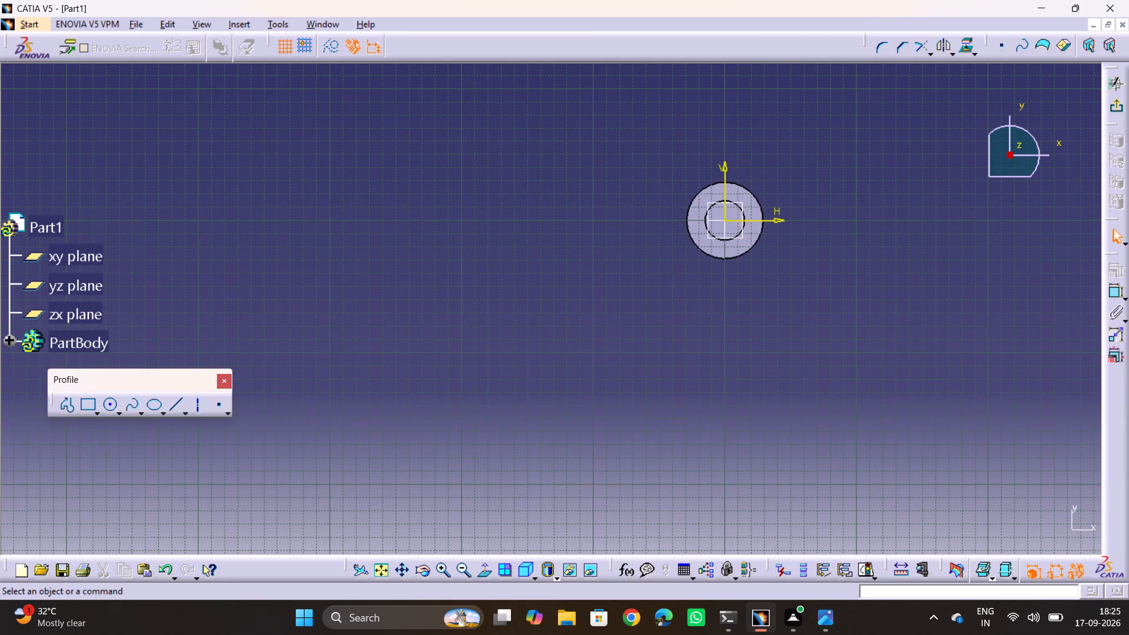
Sketch a circle about 48 mm in diameter centred on the origin of the flange-face sketch.
middle_click_drag(746, 293, 736, 153, "ctrl")
middle_click_drag(828, 191, 291, 432)
middle_click_drag(810, 205, 810, 212)
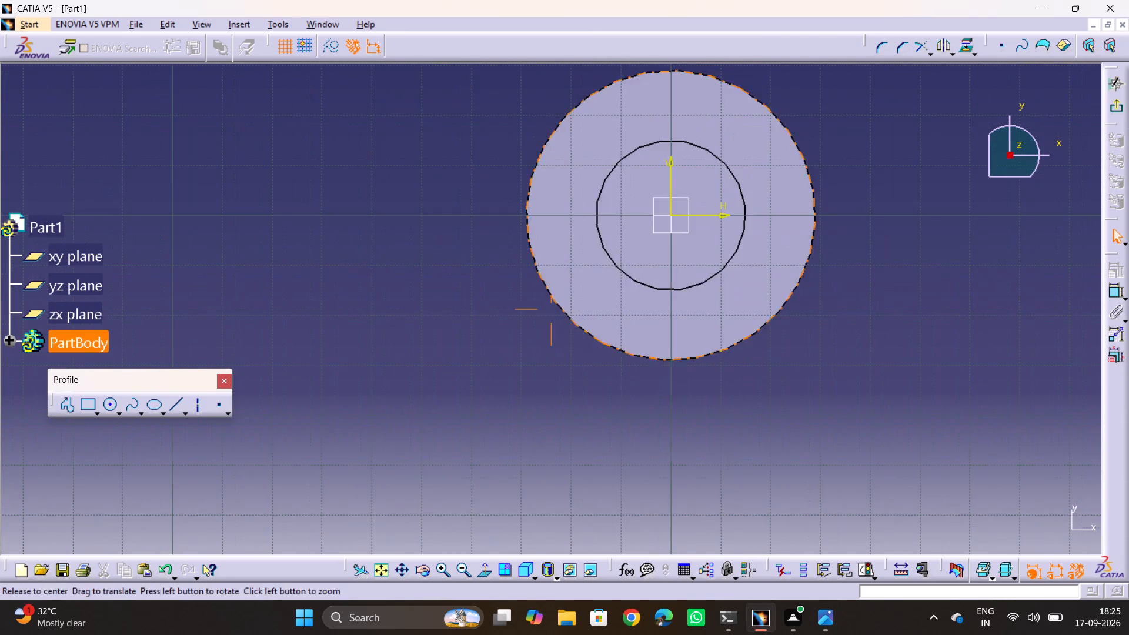
middle_click_drag(810, 212, 725, 293)
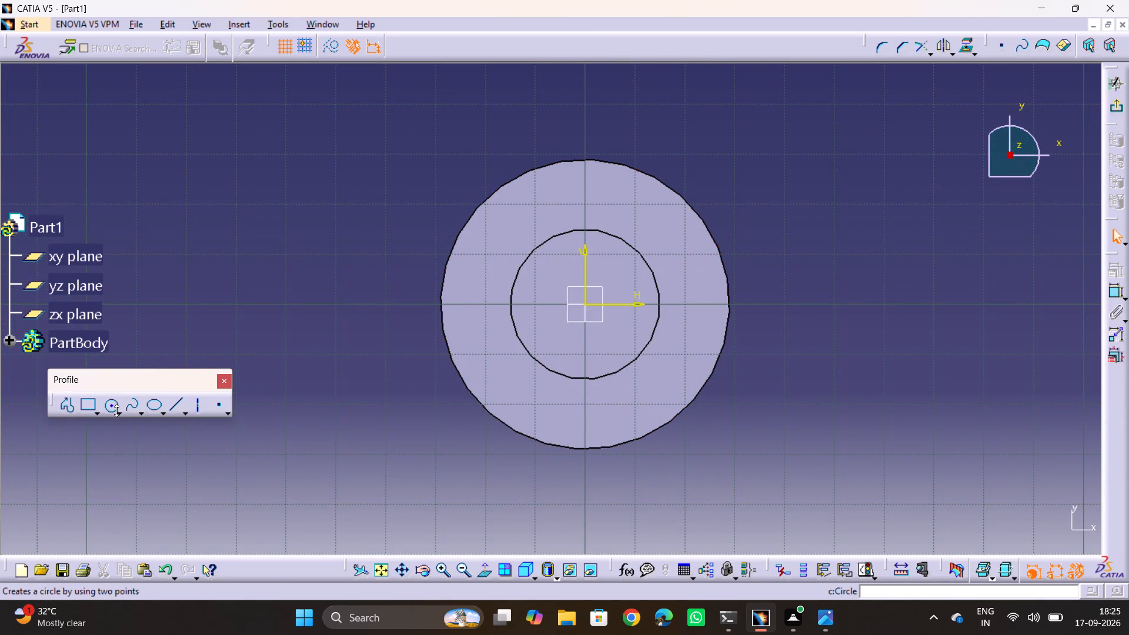
left_click(105, 407)
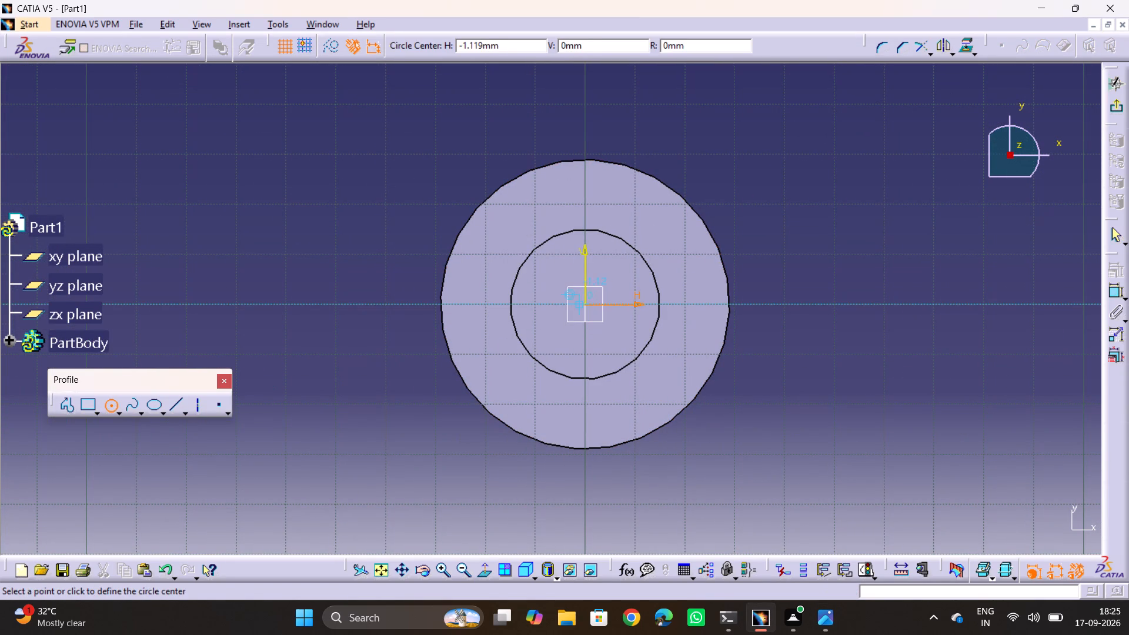
left_click(584, 306)
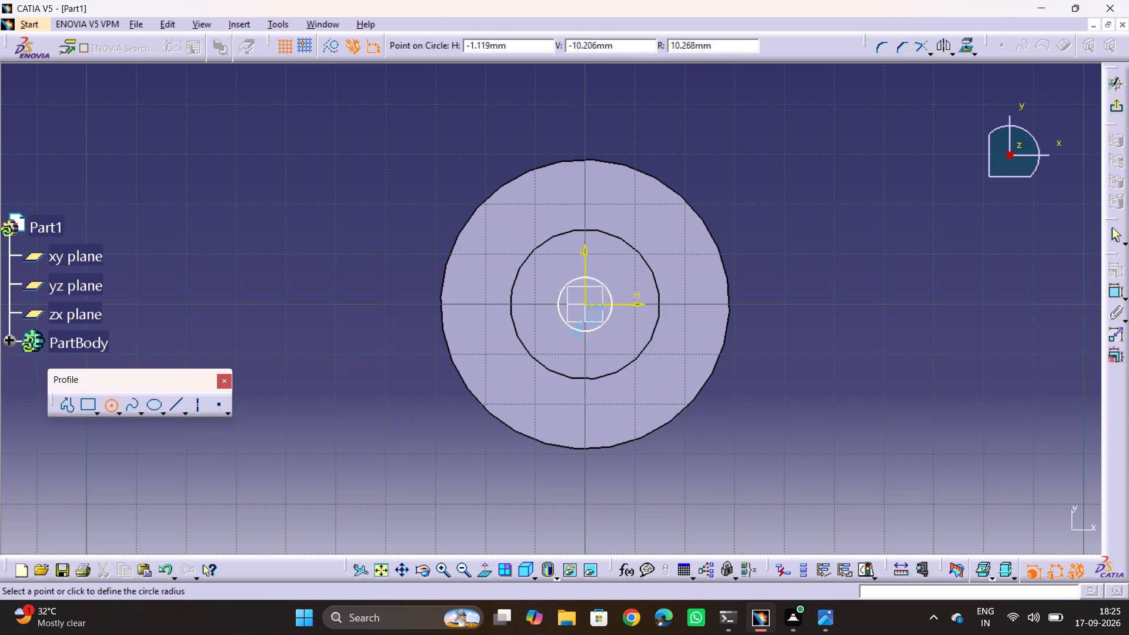
left_click(647, 407)
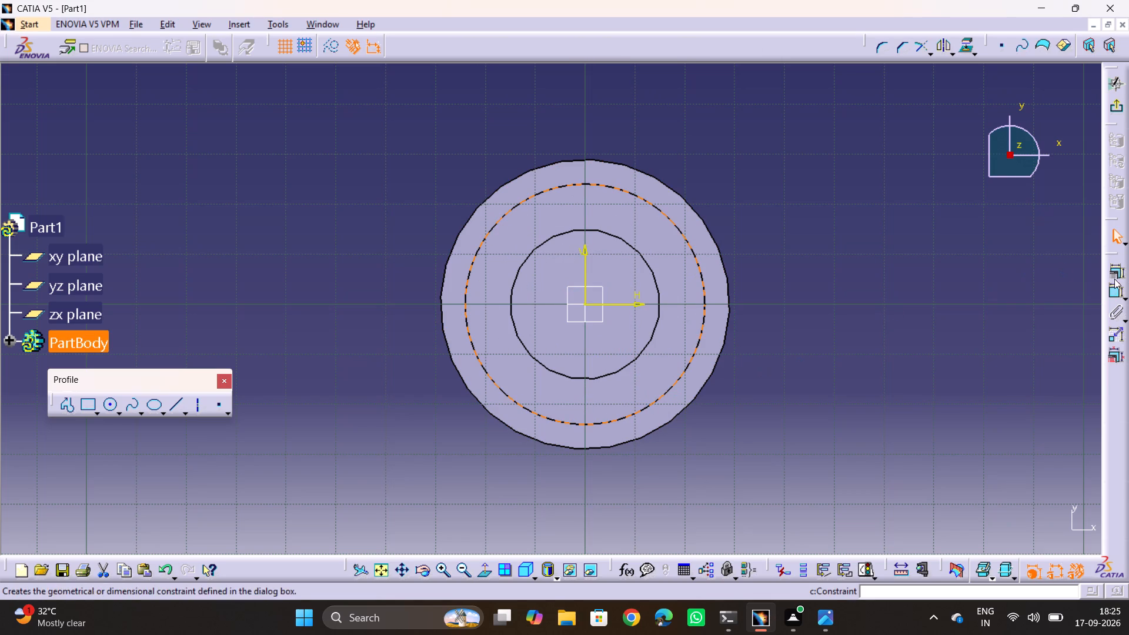
Dimension the circle's diameter as 40 mm and exit the sketch.
left_click(1121, 299)
left_click(1108, 292)
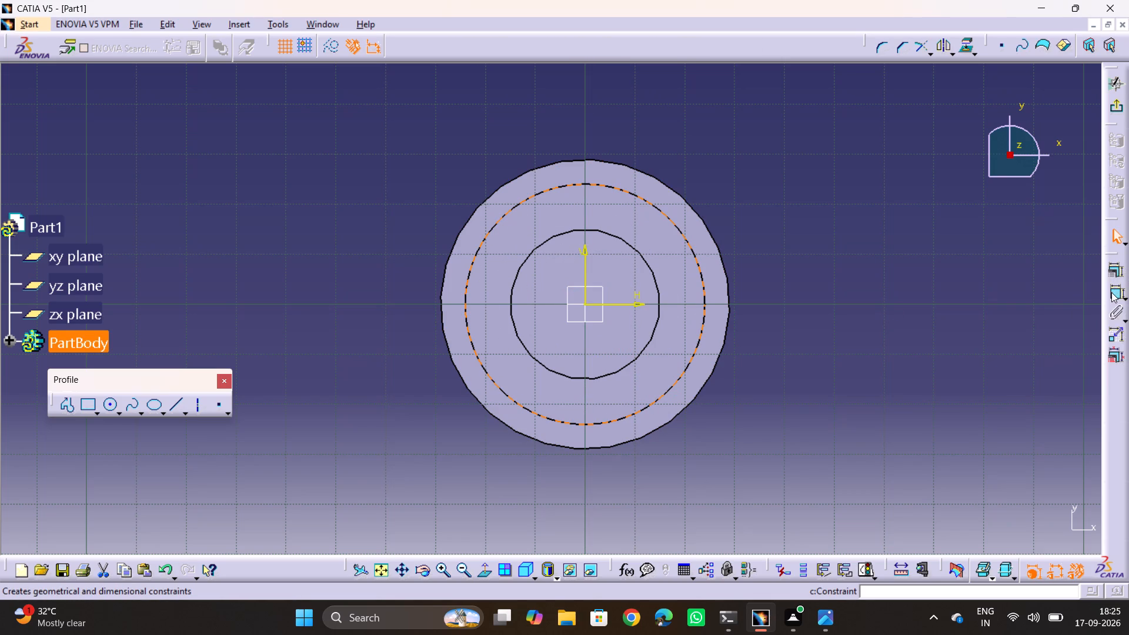
left_click(1116, 294)
left_click(776, 344)
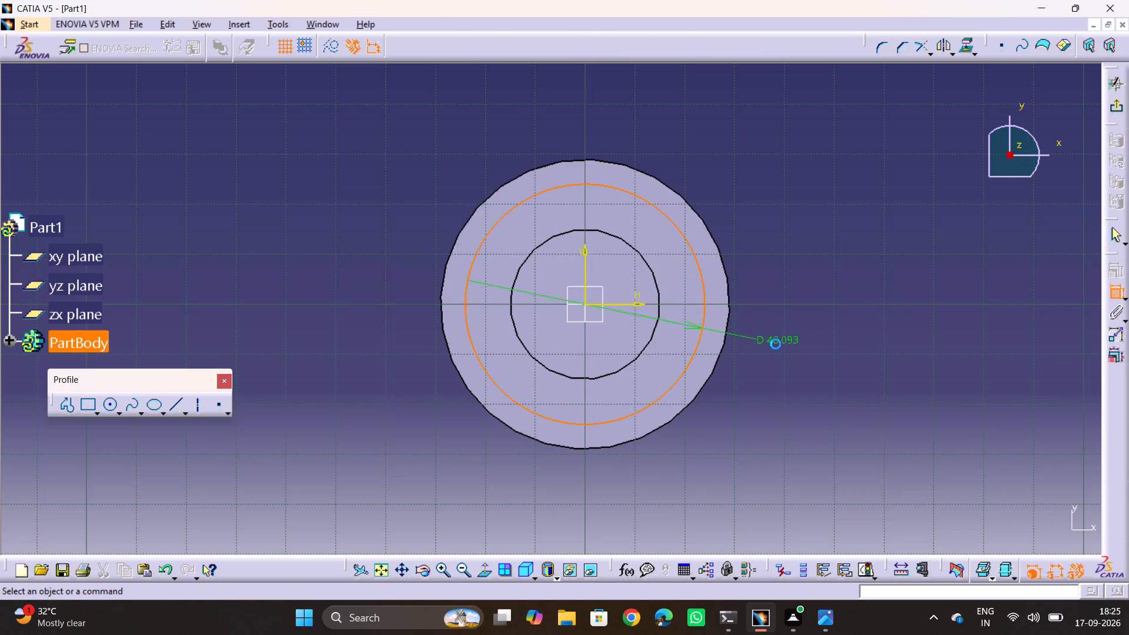
double_click(776, 345)
type("40")
key("Return")
left_click(876, 323)
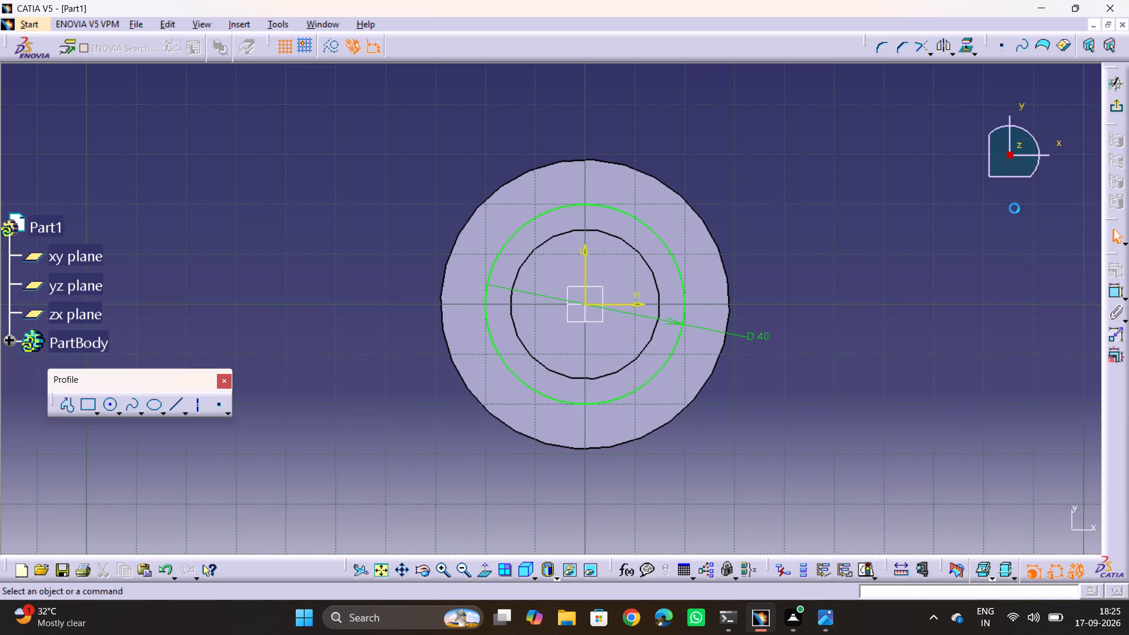
left_click(1116, 109)
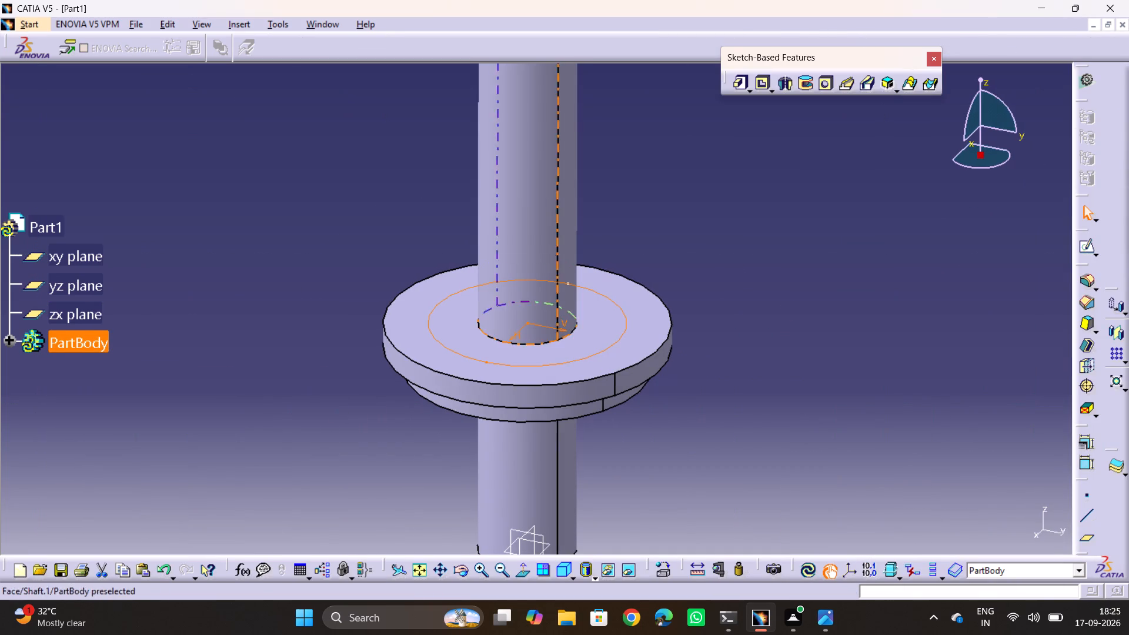
Switch to the Wireframe and Surface Design workbench with the whole rod in view.
left_click(680, 253)
middle_click_drag(704, 224, 714, 426, "ctrl")
middle_click_drag(699, 386, 701, 294, "ctrl")
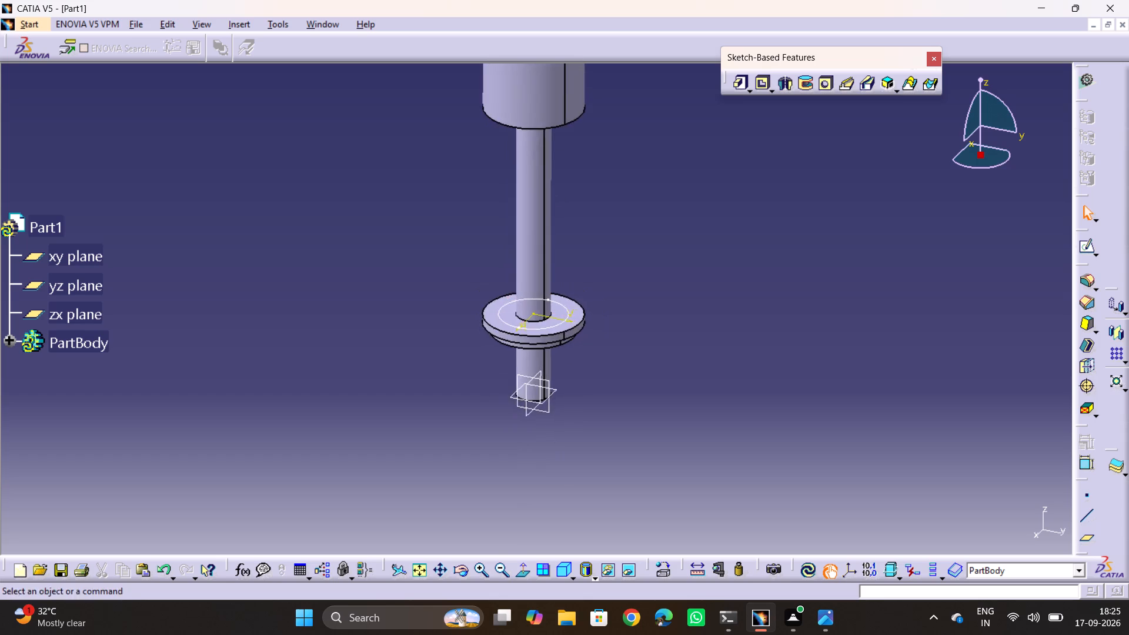
middle_click_drag(647, 256, 660, 370)
left_click(36, 24)
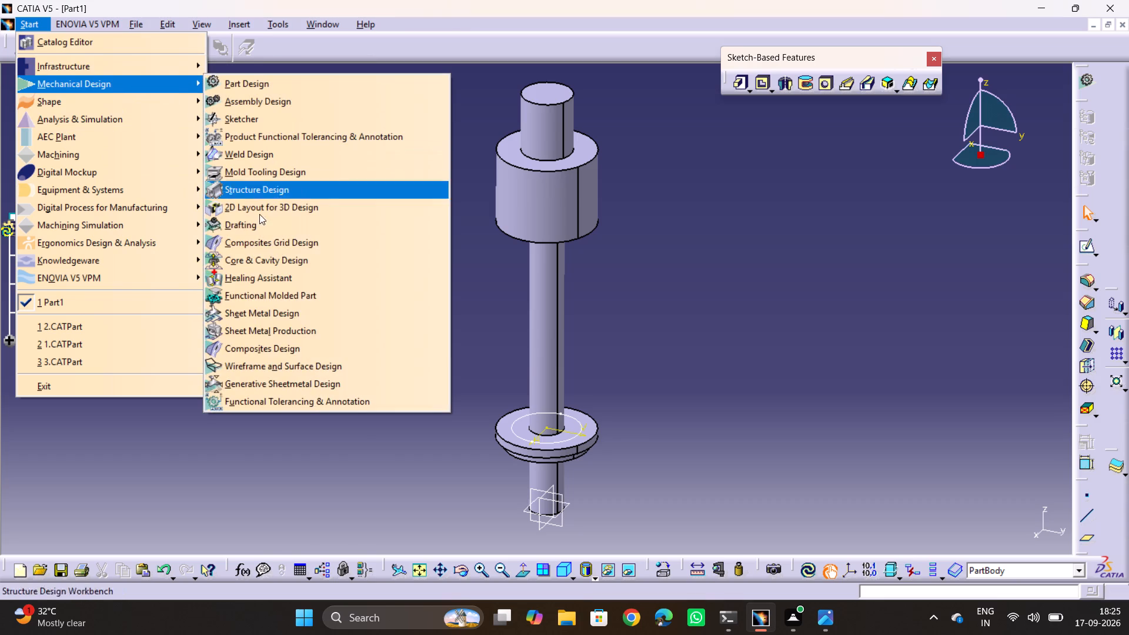
left_click(270, 370)
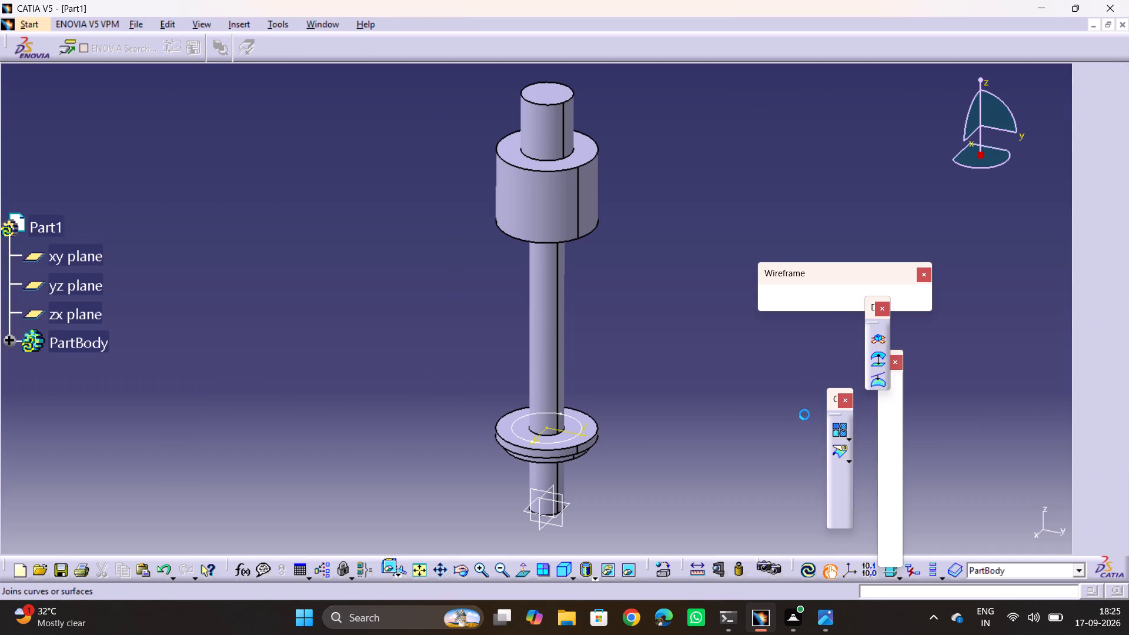
Start a helix curve and create its starting point on the 40 mm circle, about 30.2 mm along the curve.
left_click_drag(873, 273, 847, 156)
left_click(883, 190)
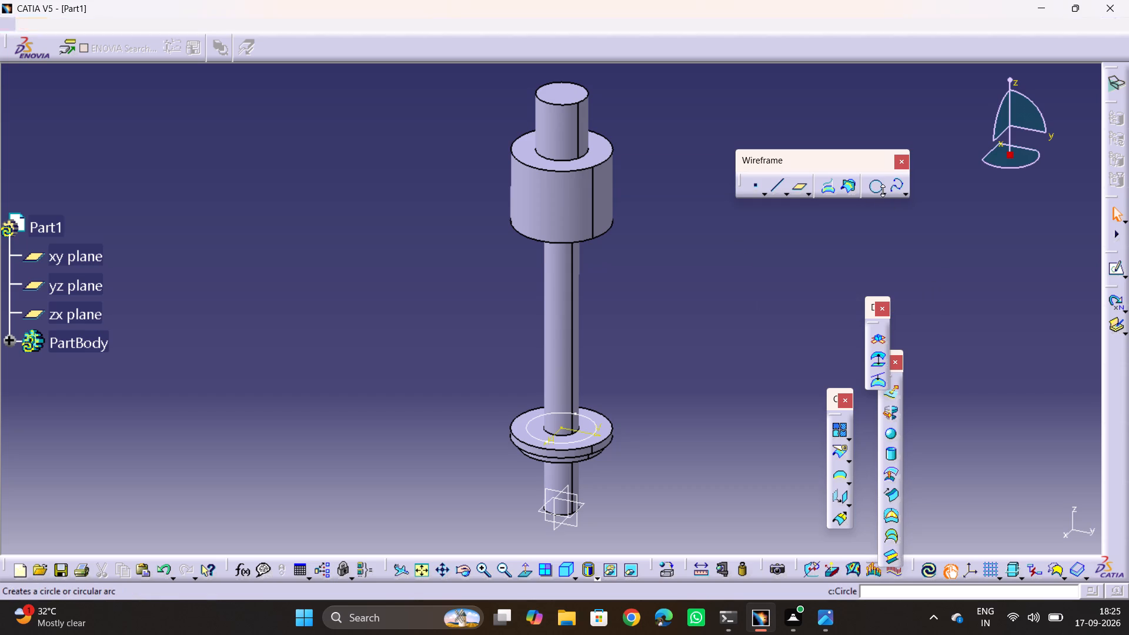
left_click(841, 223)
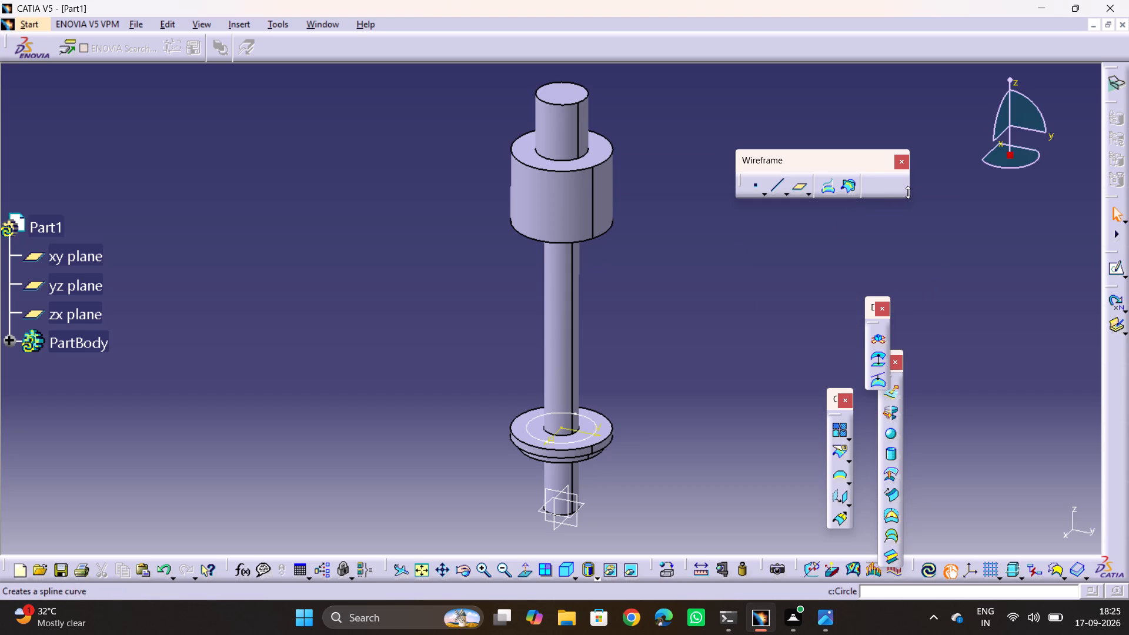
left_click(908, 192)
left_click_drag(957, 209, 936, 256)
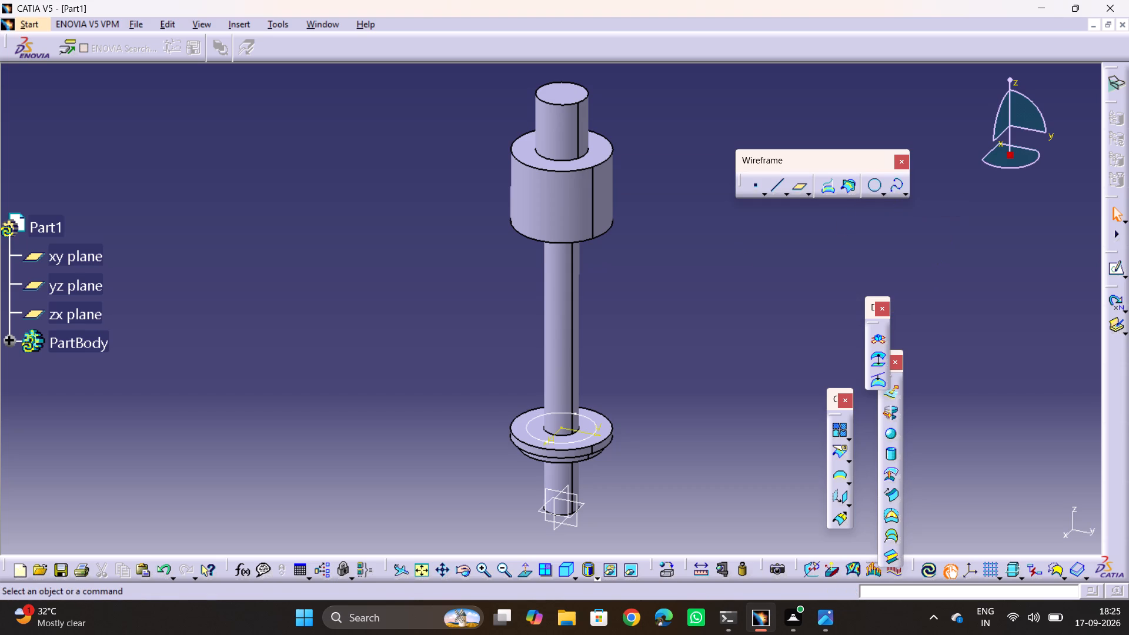
left_click(907, 191)
left_click_drag(919, 203, 906, 239)
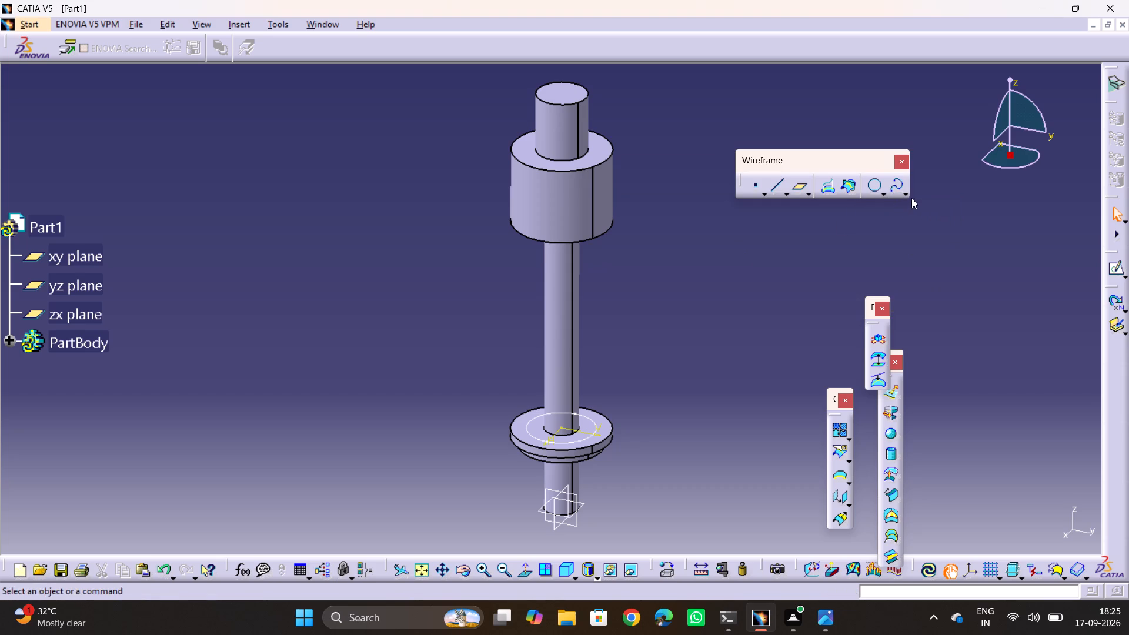
left_click(908, 193)
left_click(903, 195)
left_click_drag(905, 200, 750, 302)
left_click(784, 293)
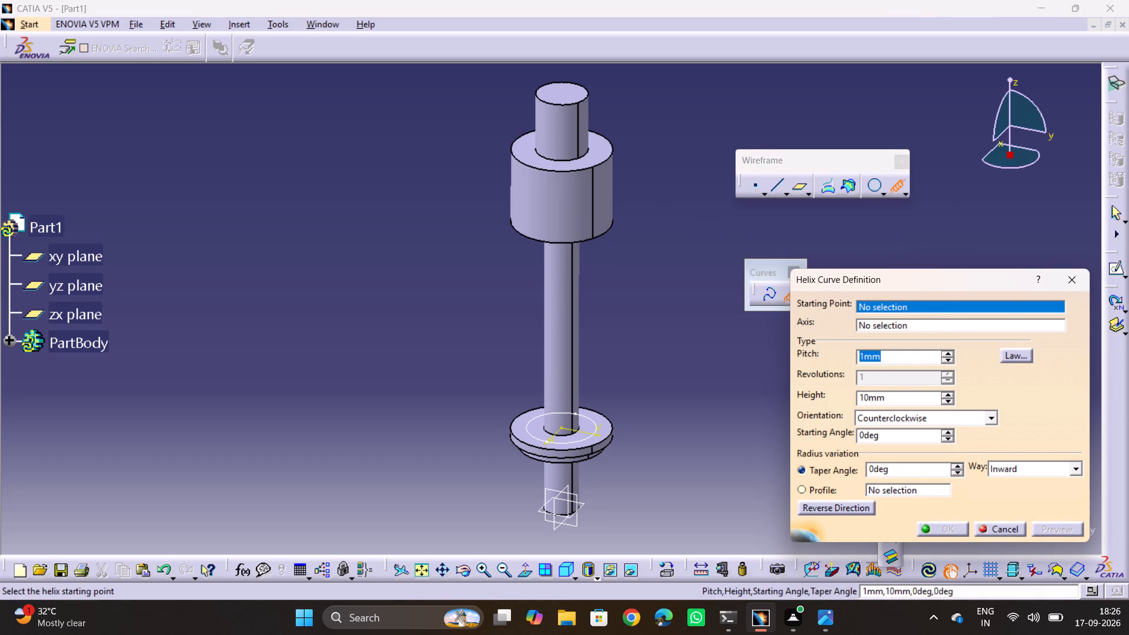
right_click(931, 306)
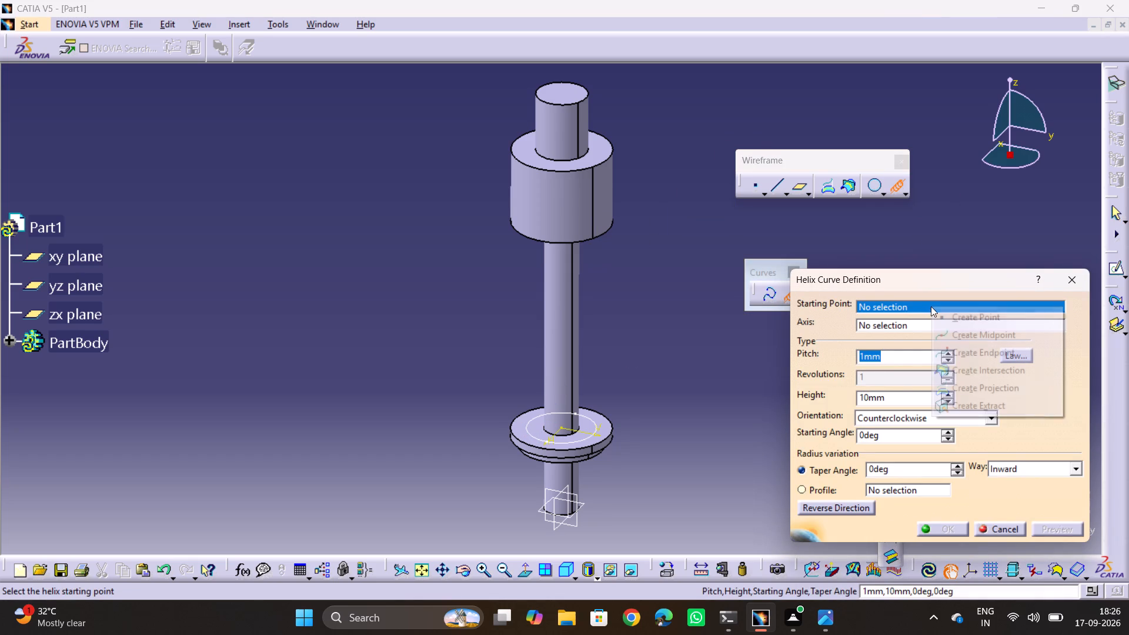
left_click(947, 316)
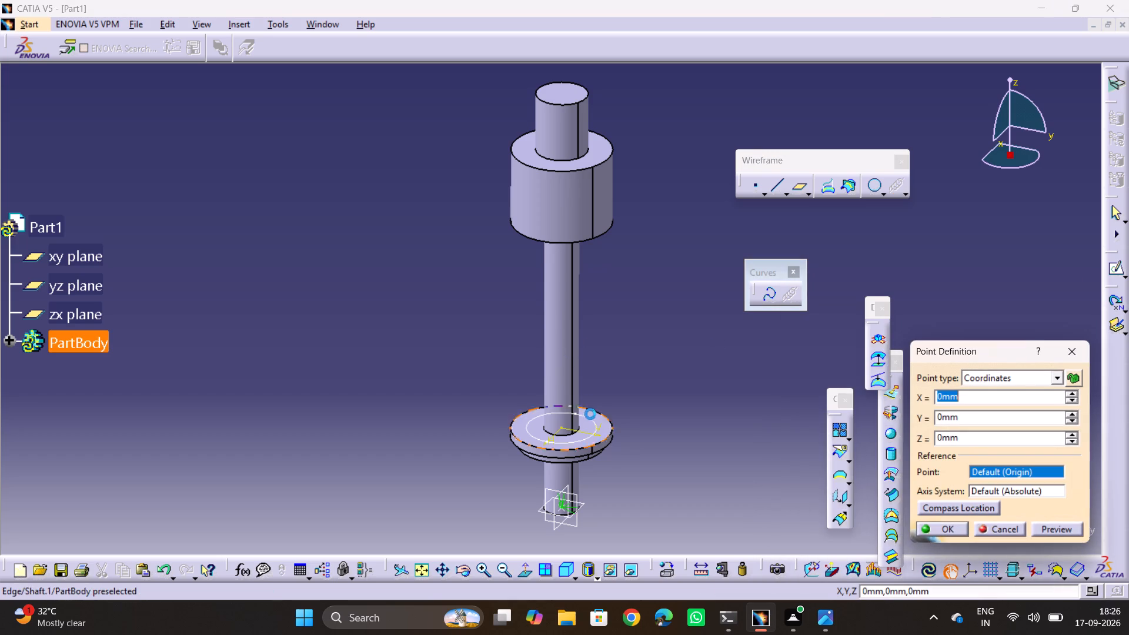
left_click(590, 416)
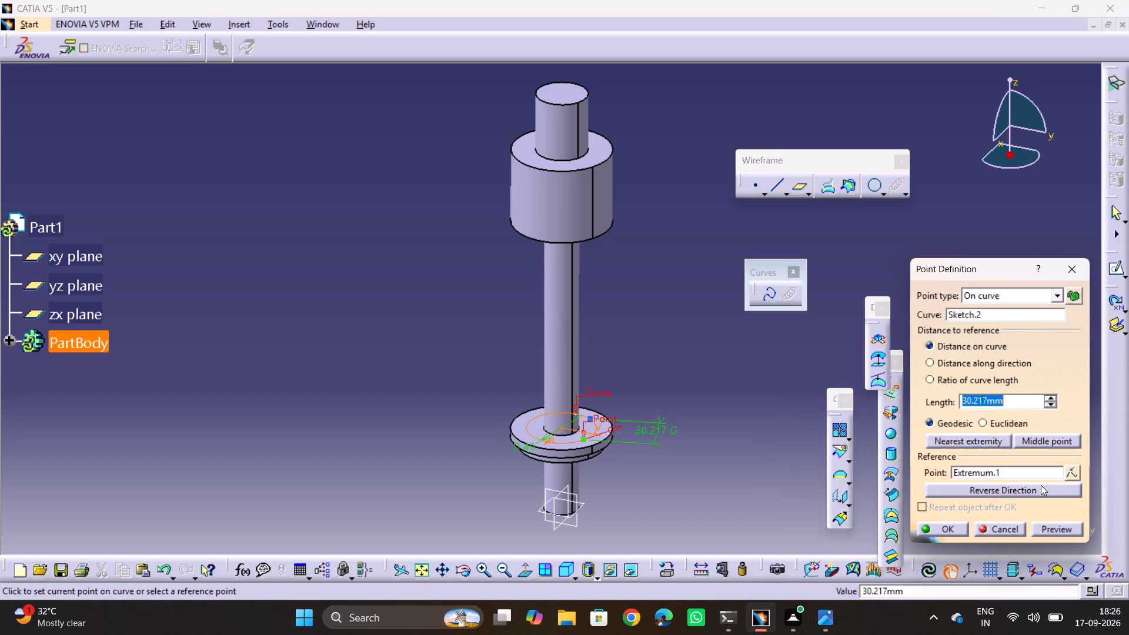
left_click(1044, 532)
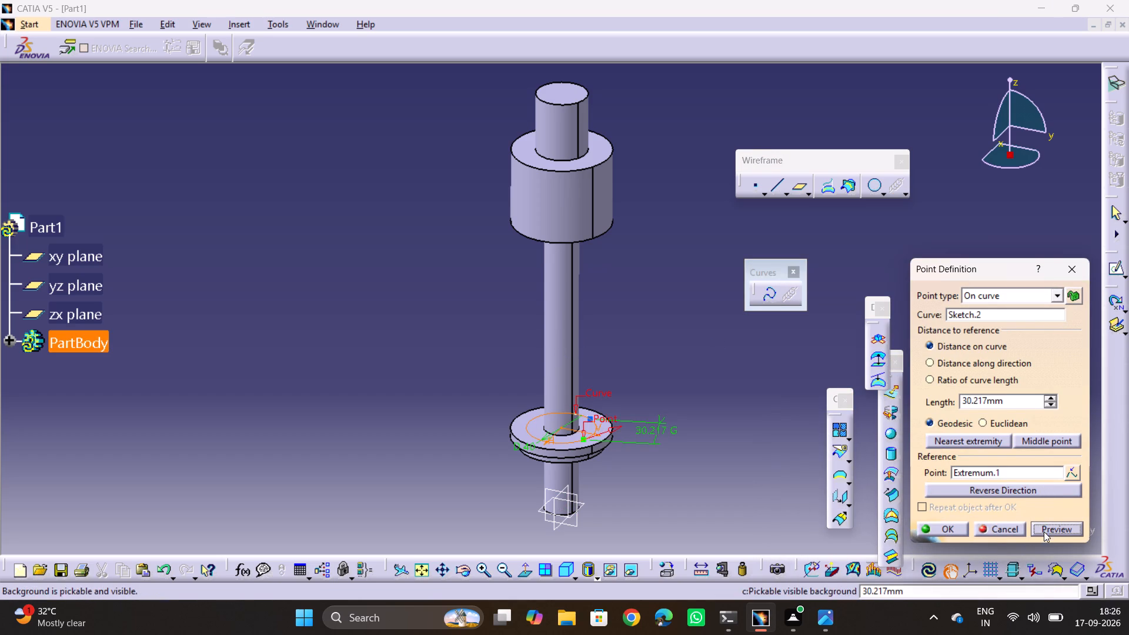
left_click(943, 530)
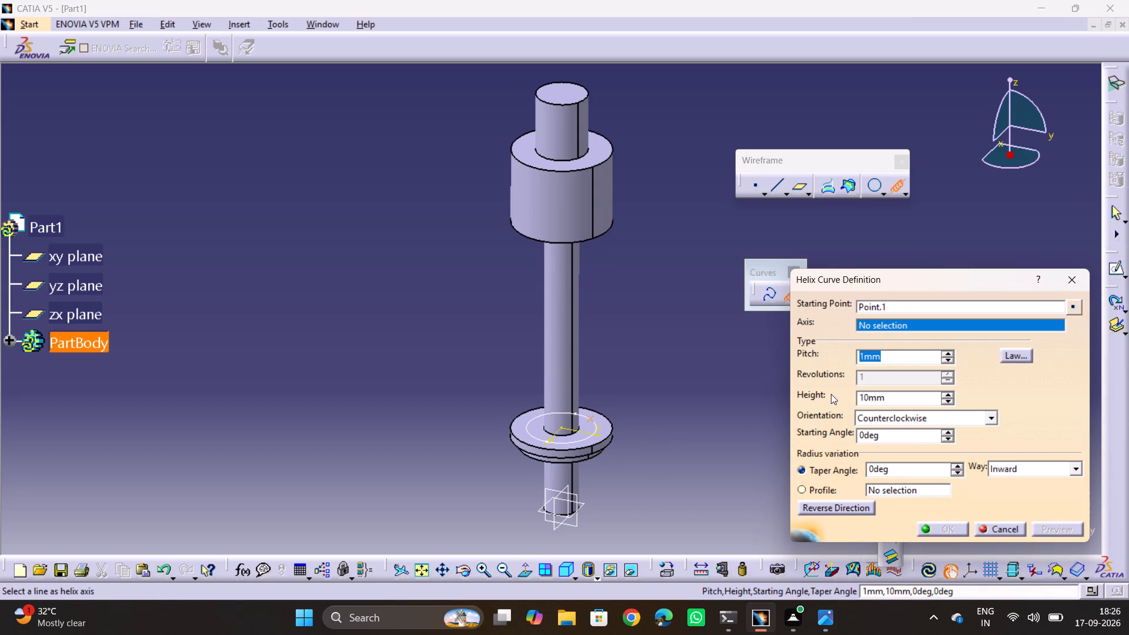
Set the Z axis as the helix axis and create the helix with a height of 155 mm.
right_click(874, 322)
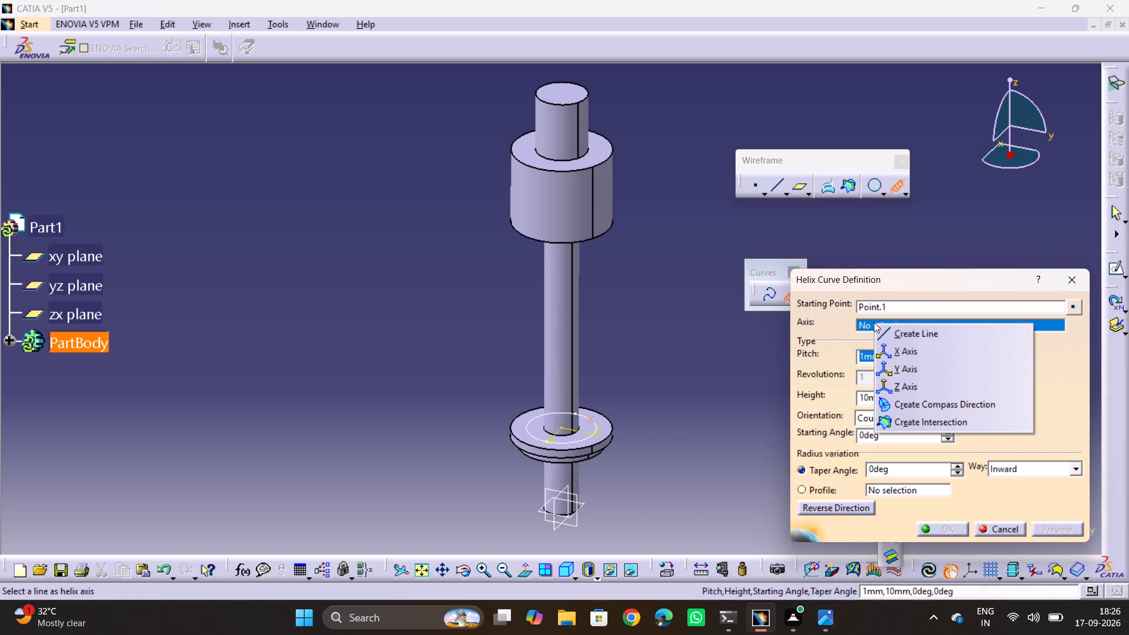
left_click(904, 373)
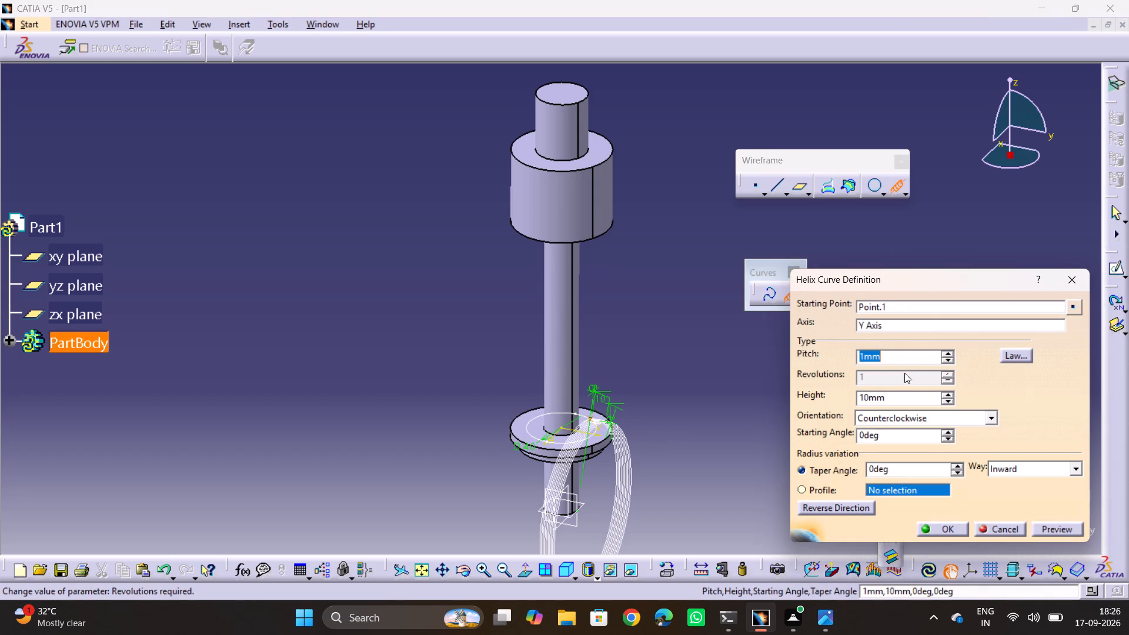
right_click(917, 325)
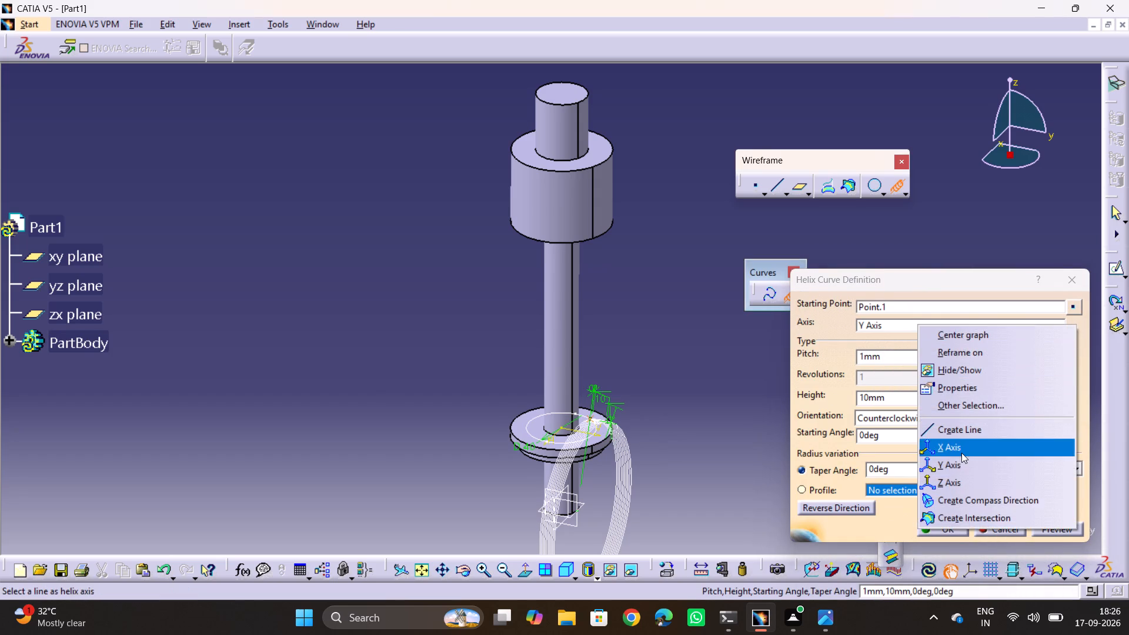
left_click(963, 454)
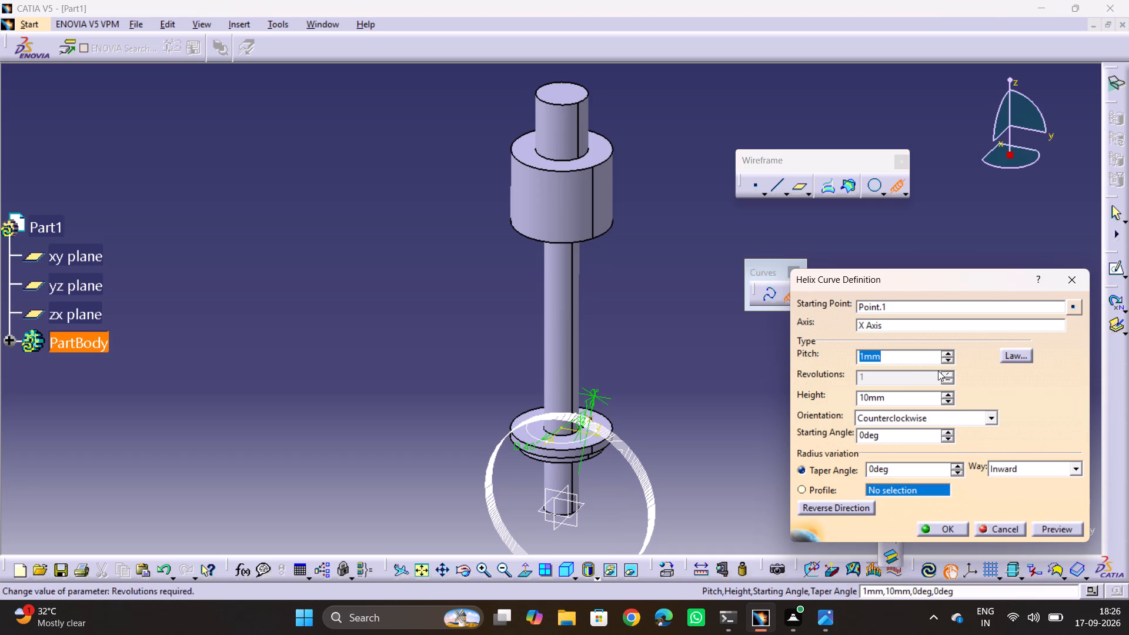
right_click(931, 327)
left_click(978, 488)
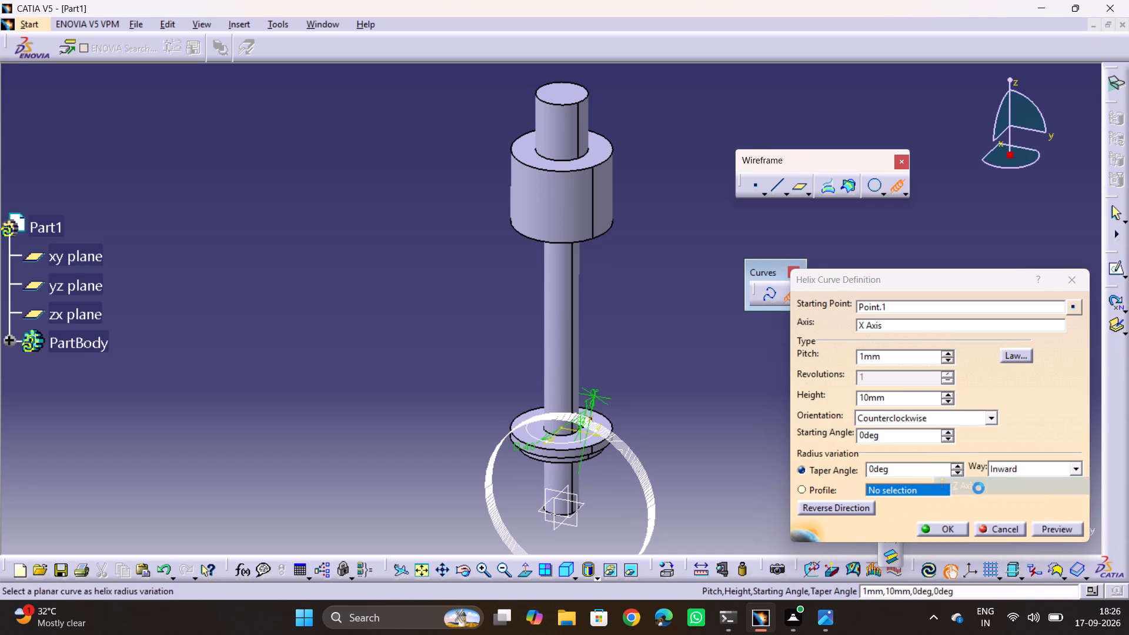
double_click(891, 400)
type("155")
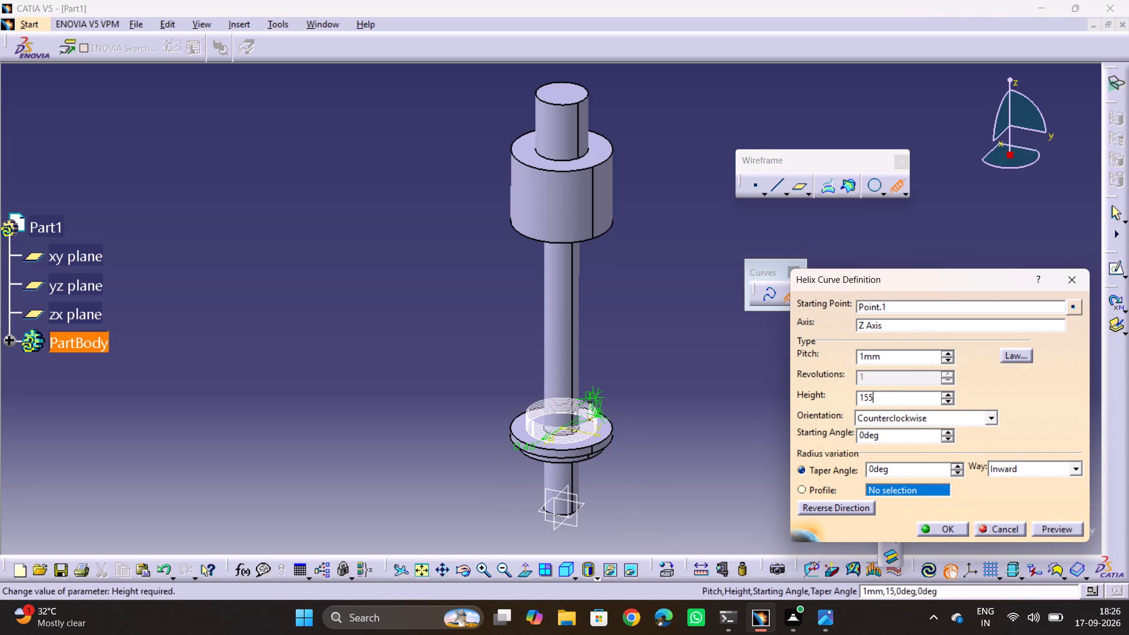
key("Return")
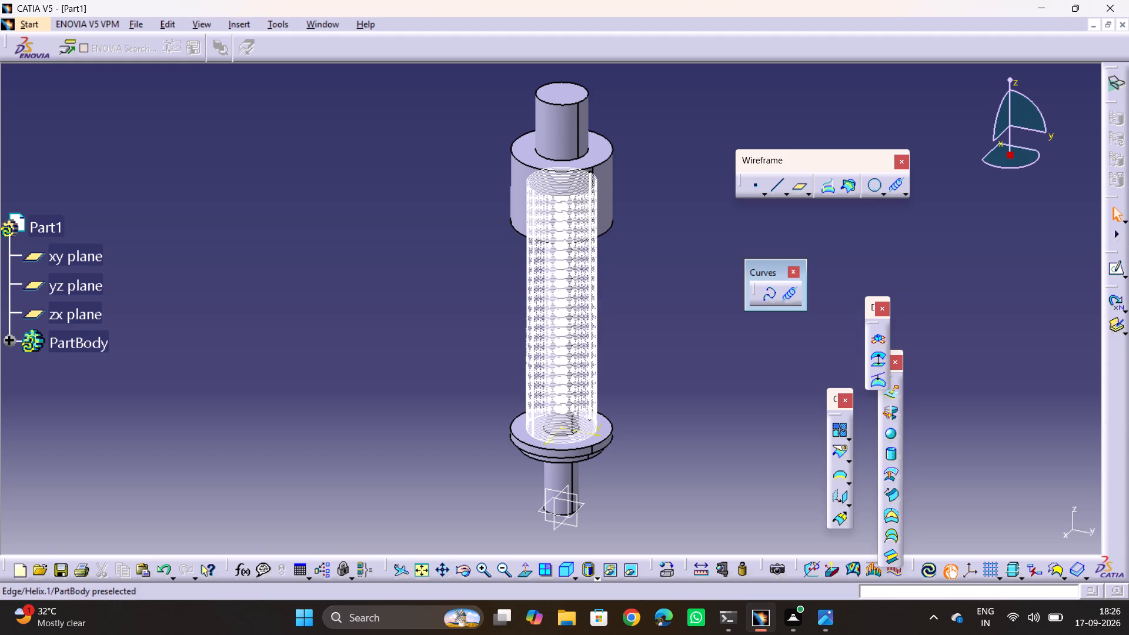
Edit the helix around the rod, setting its pitch to 25 mm per the drawing's helix parameters.
double_click(580, 340)
key("alt+Tab")
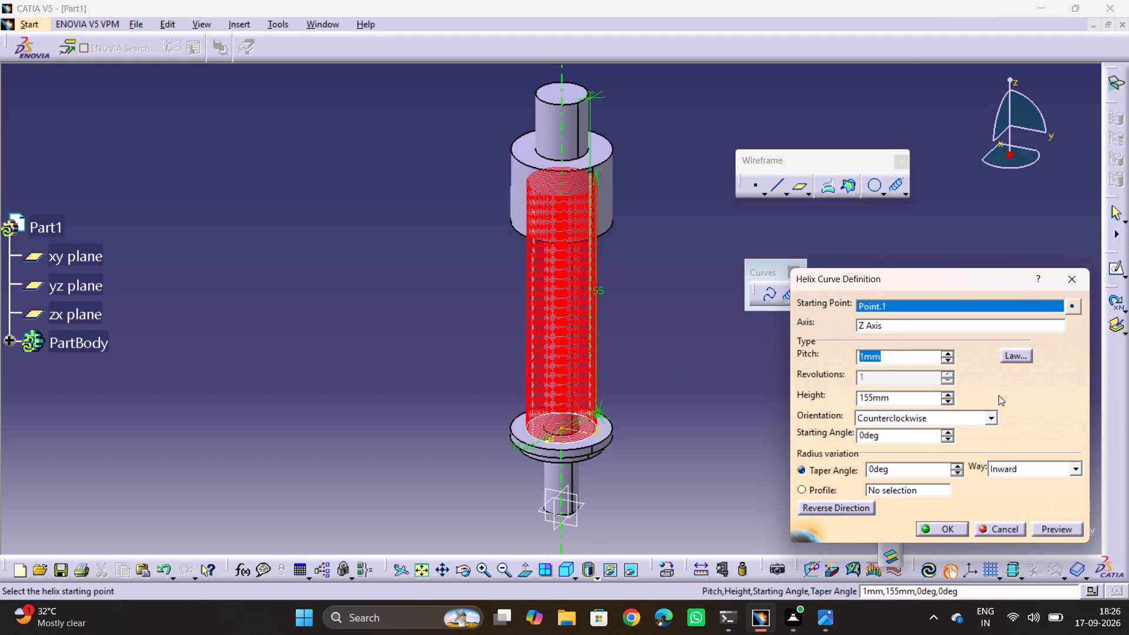
scroll(561, 323, "down", 5)
middle_click_drag(561, 323, 572, 112)
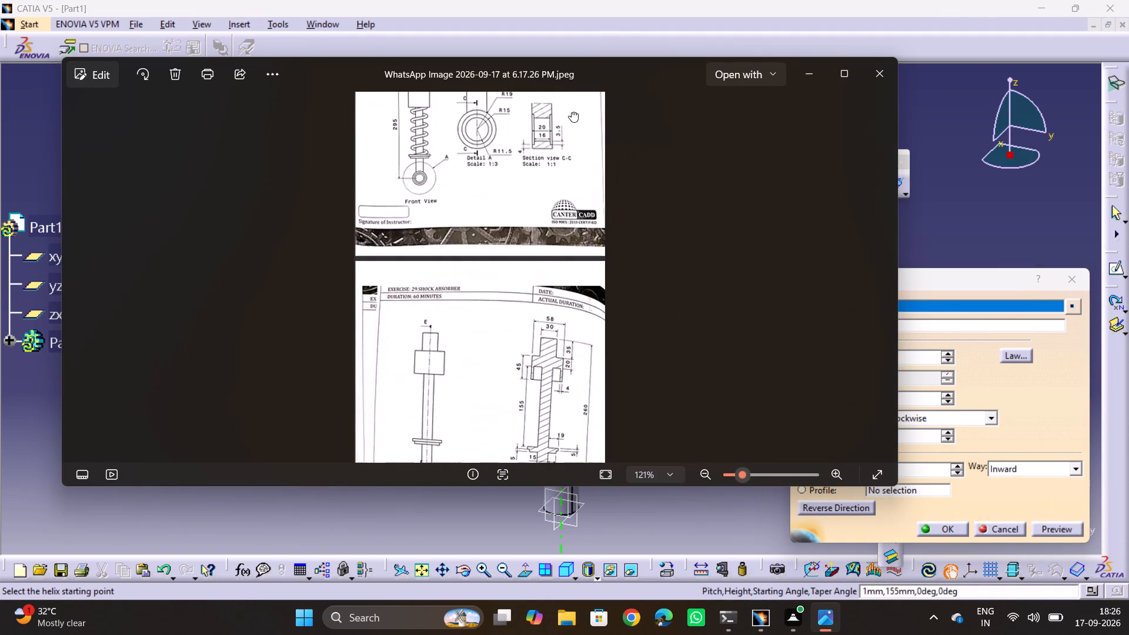
middle_click_drag(572, 112, 594, 31)
key("alt+Tab")
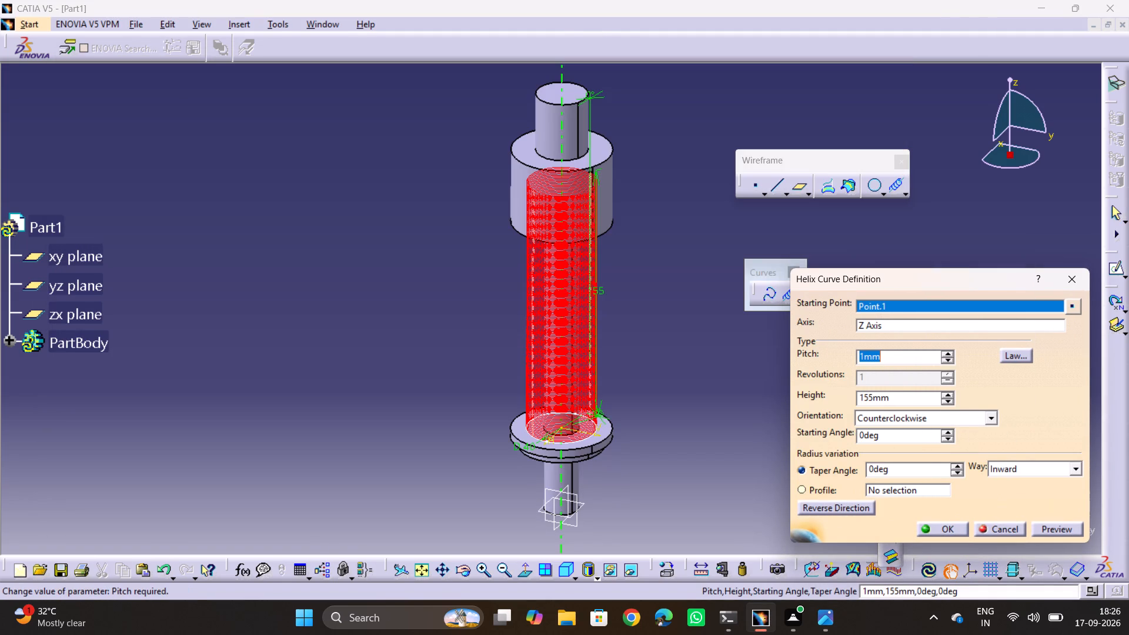
type("25")
left_click(999, 366)
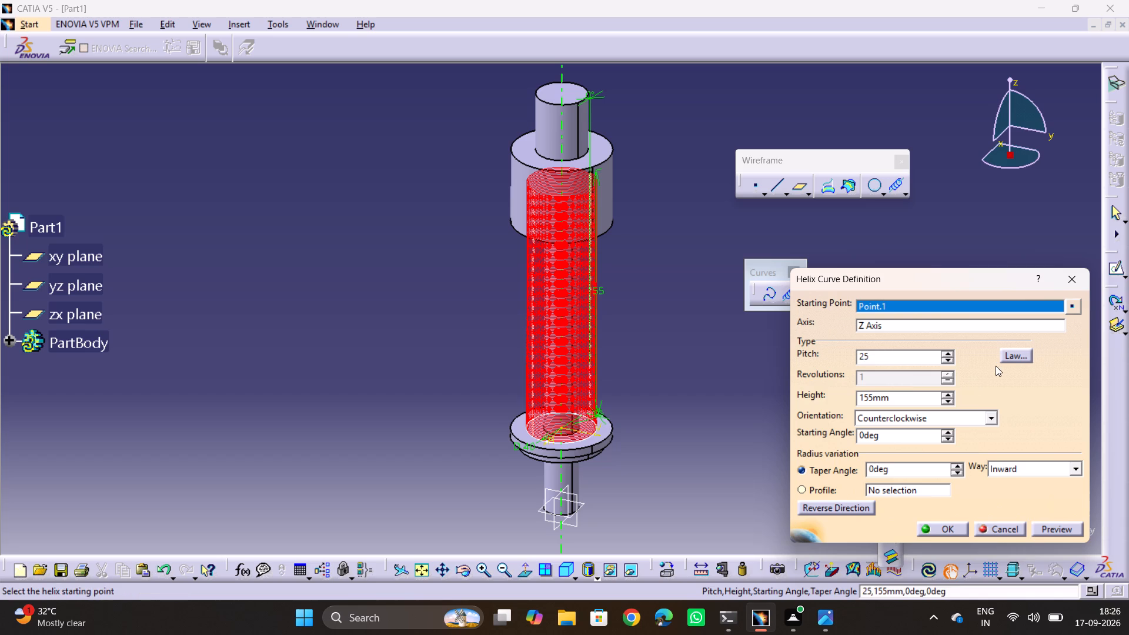
left_click(1061, 531)
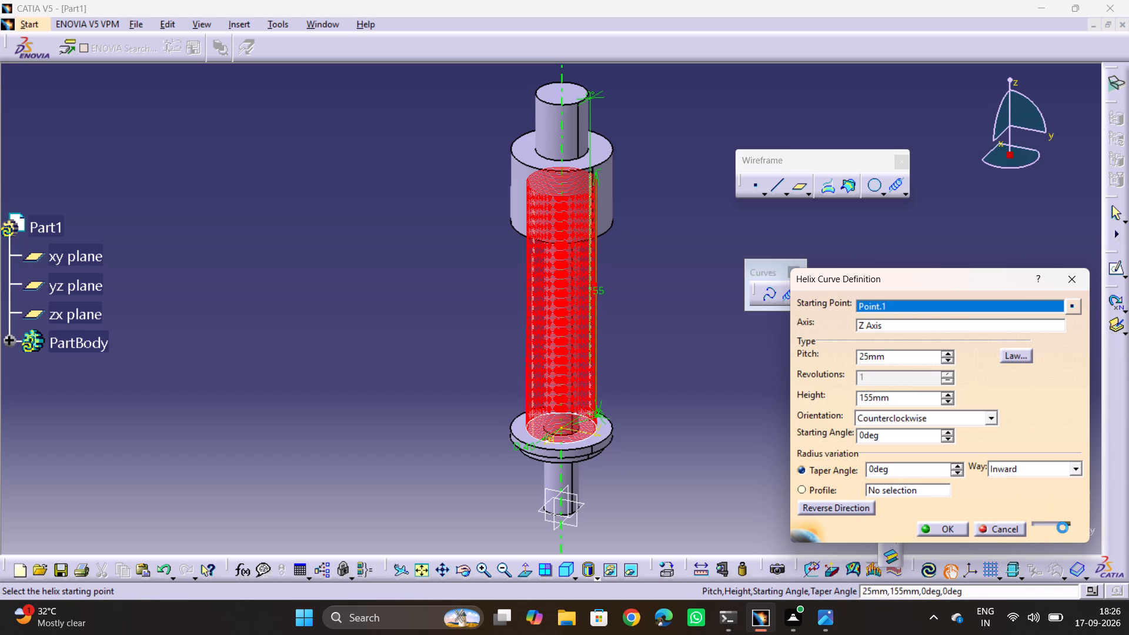
key("alt+Tab")
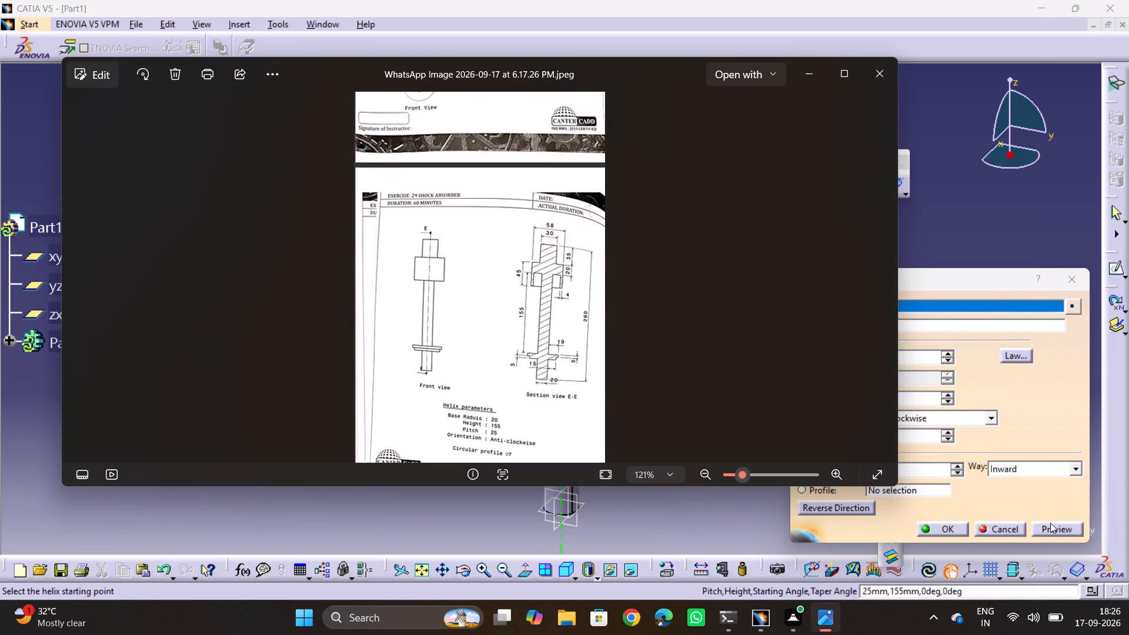
key("alt+Tab")
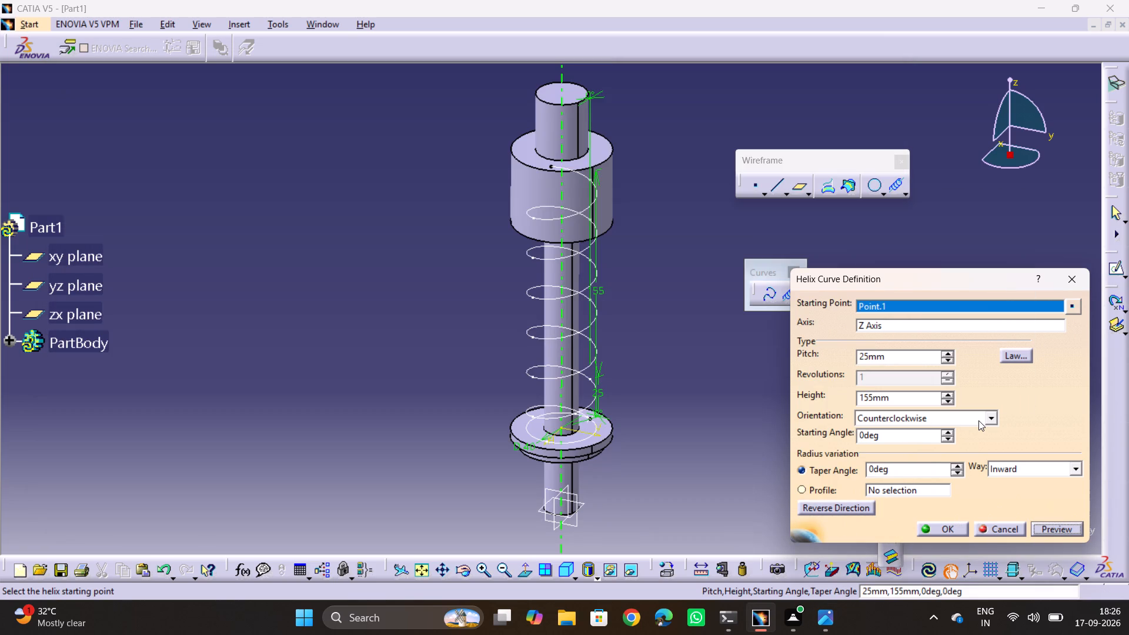
key("alt+Tab")
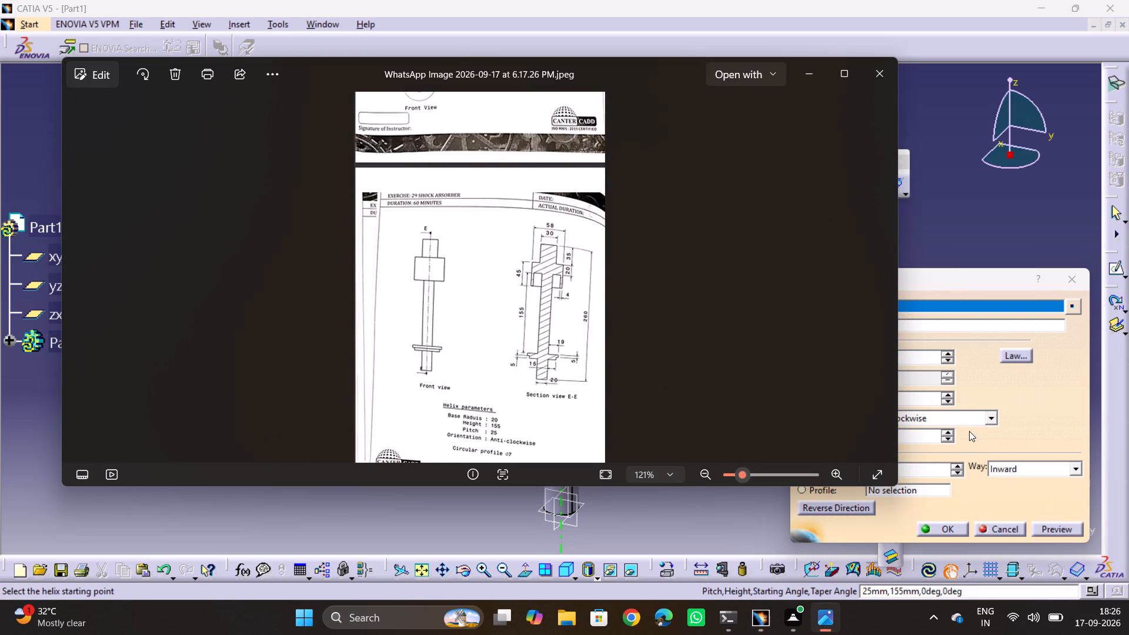
key("alt+Tab")
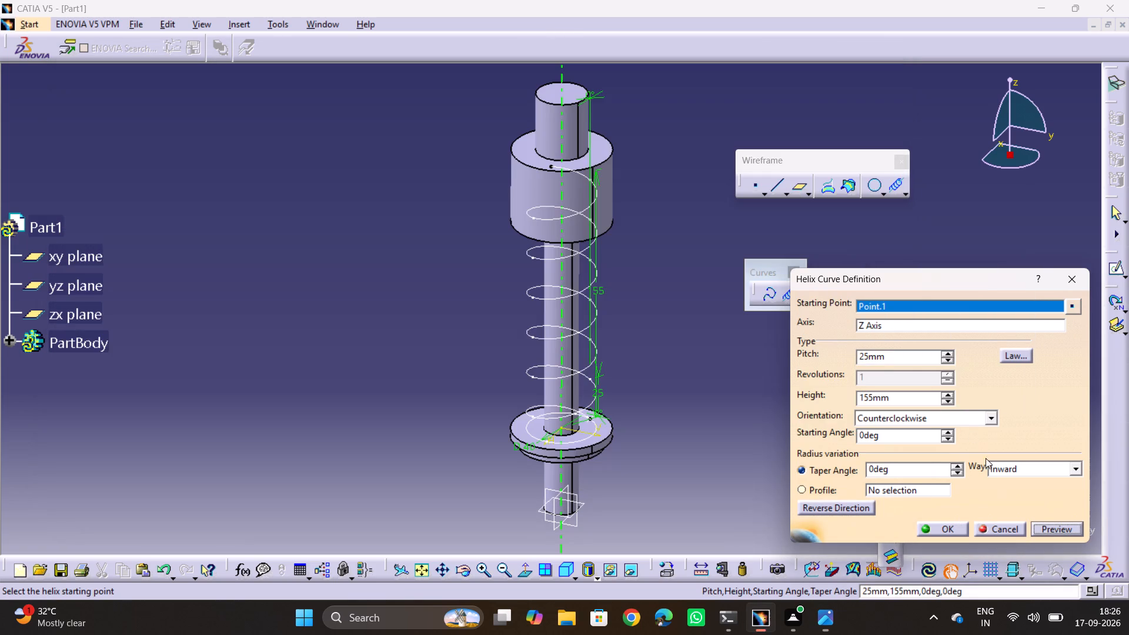
left_click(1044, 530)
left_click(938, 529)
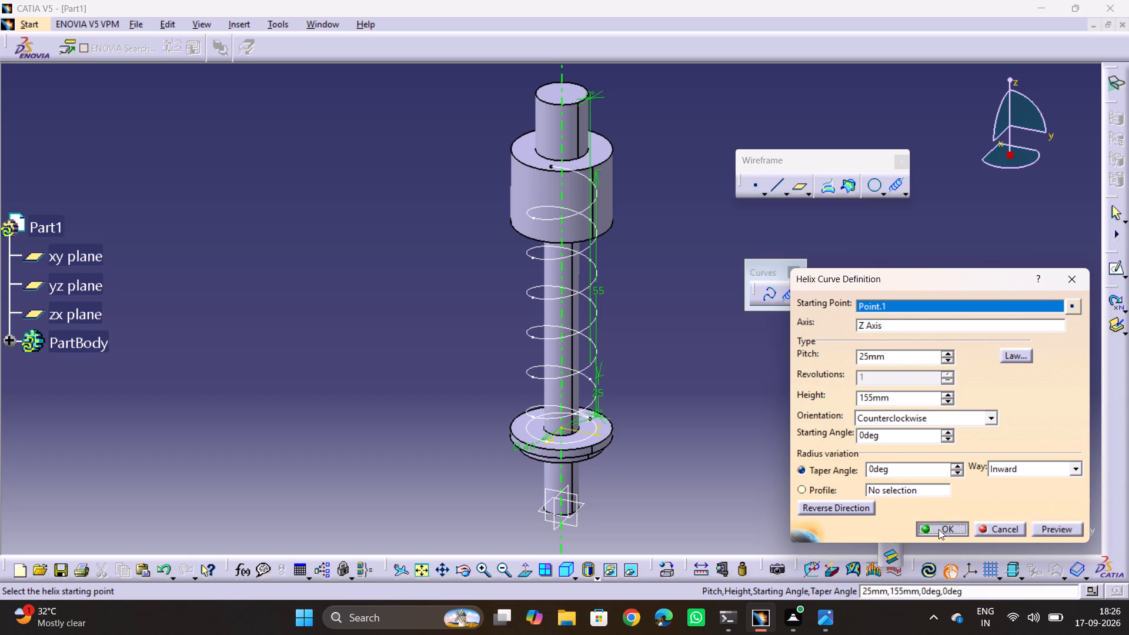
left_click(750, 437)
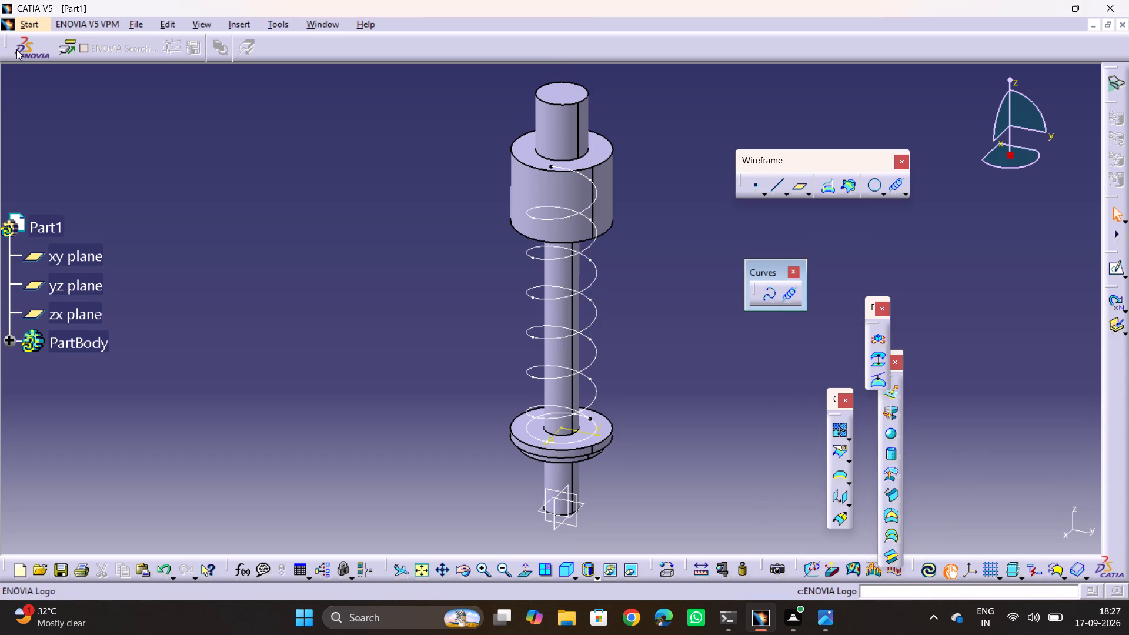
Switch to the Part Design workbench.
left_click(33, 22)
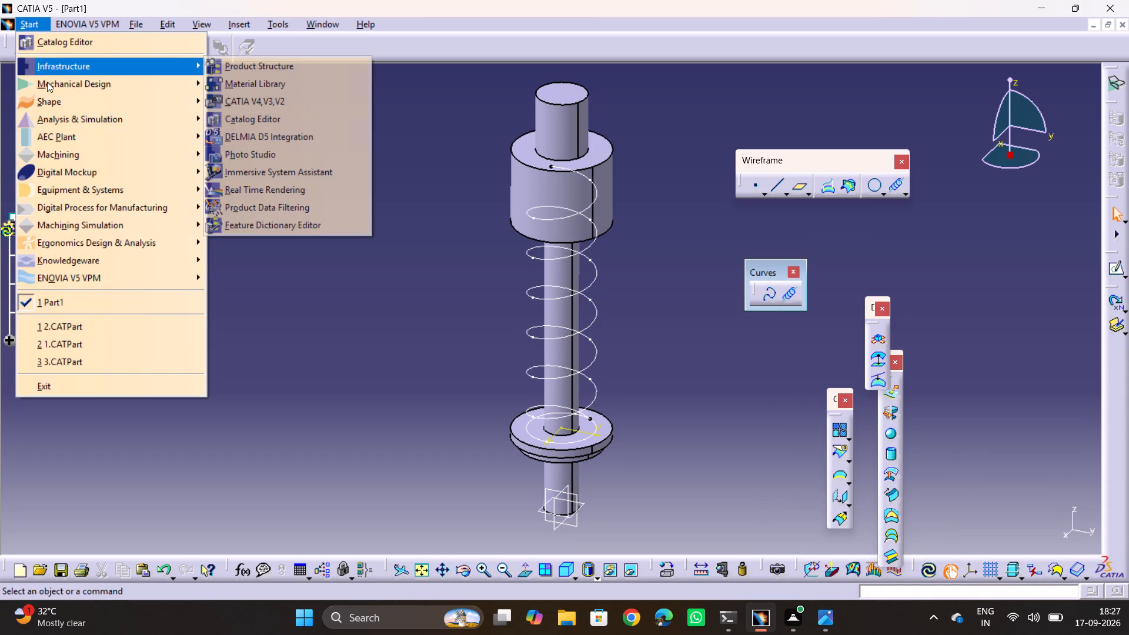
left_click(47, 82)
left_click(270, 89)
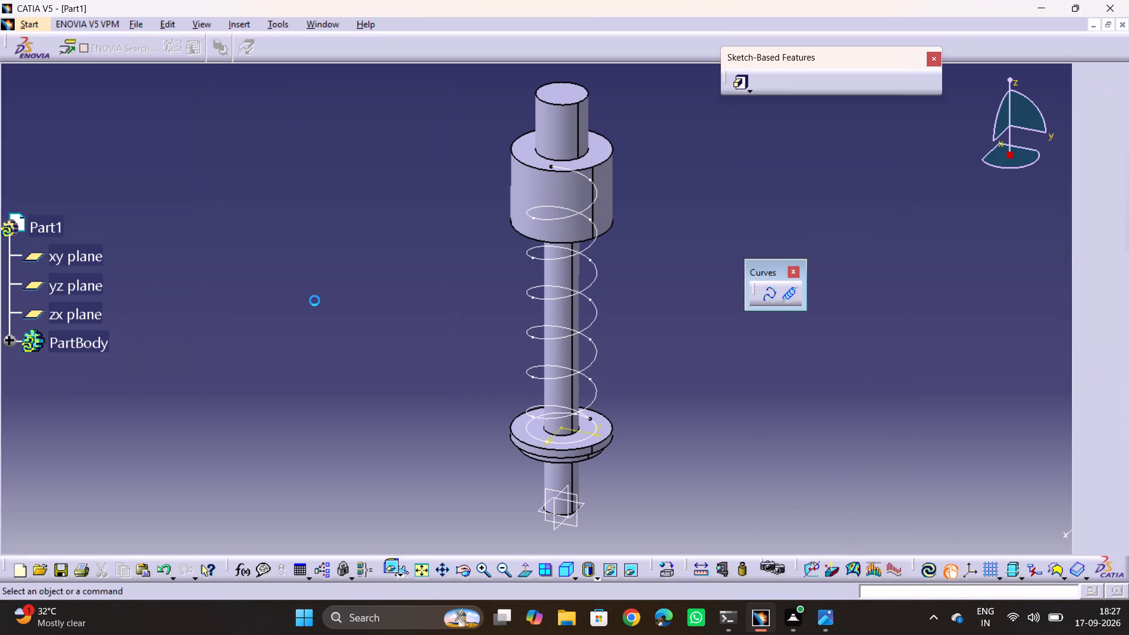
left_click(1013, 330)
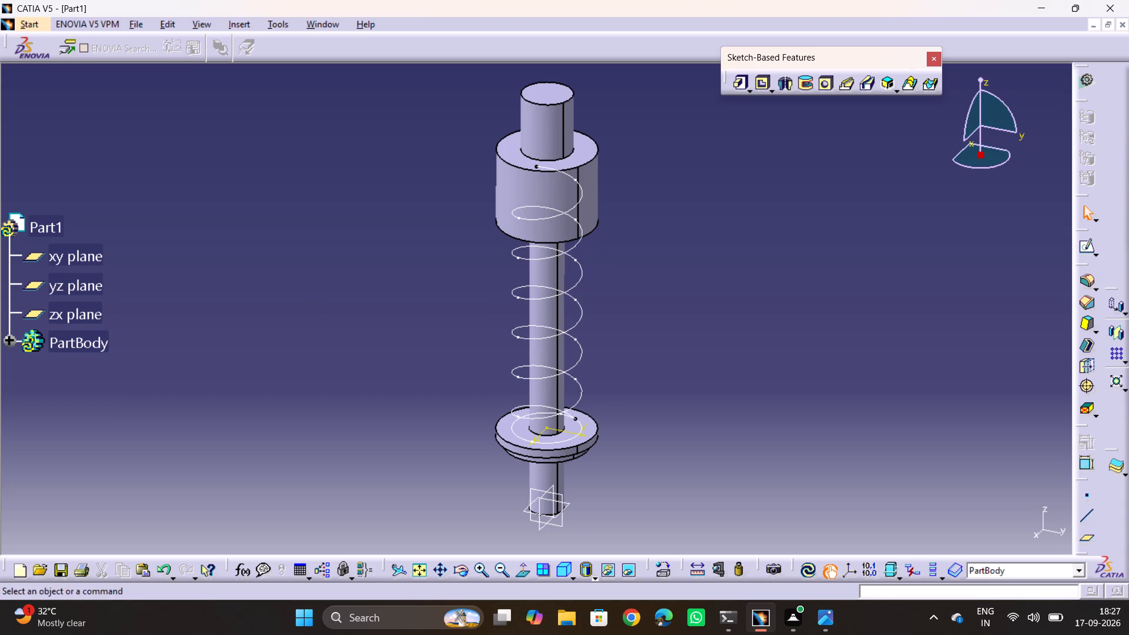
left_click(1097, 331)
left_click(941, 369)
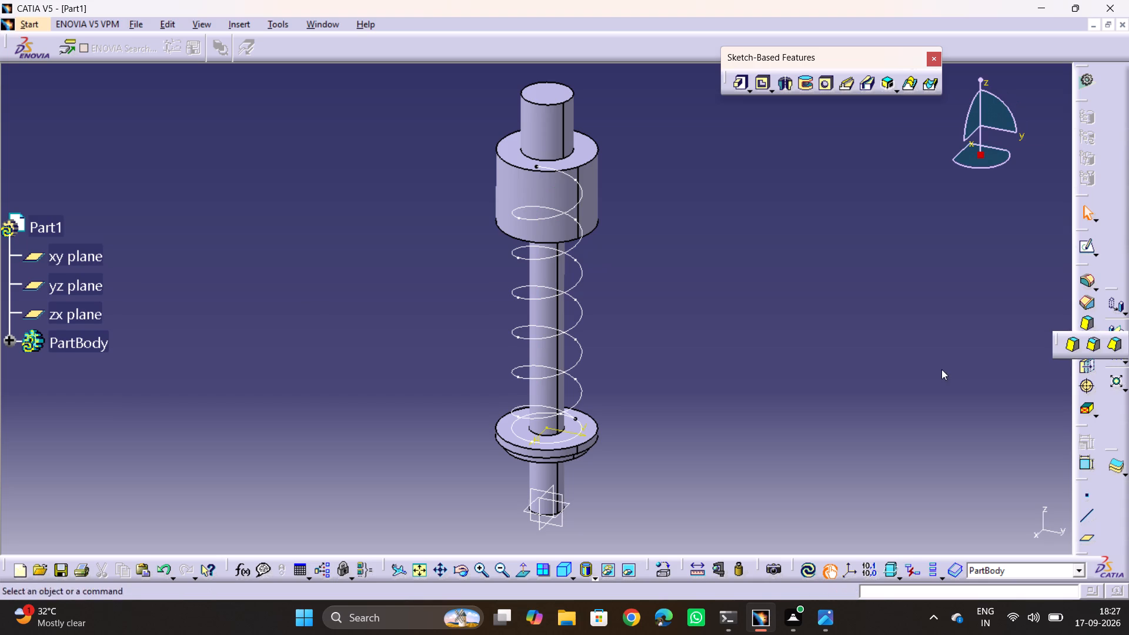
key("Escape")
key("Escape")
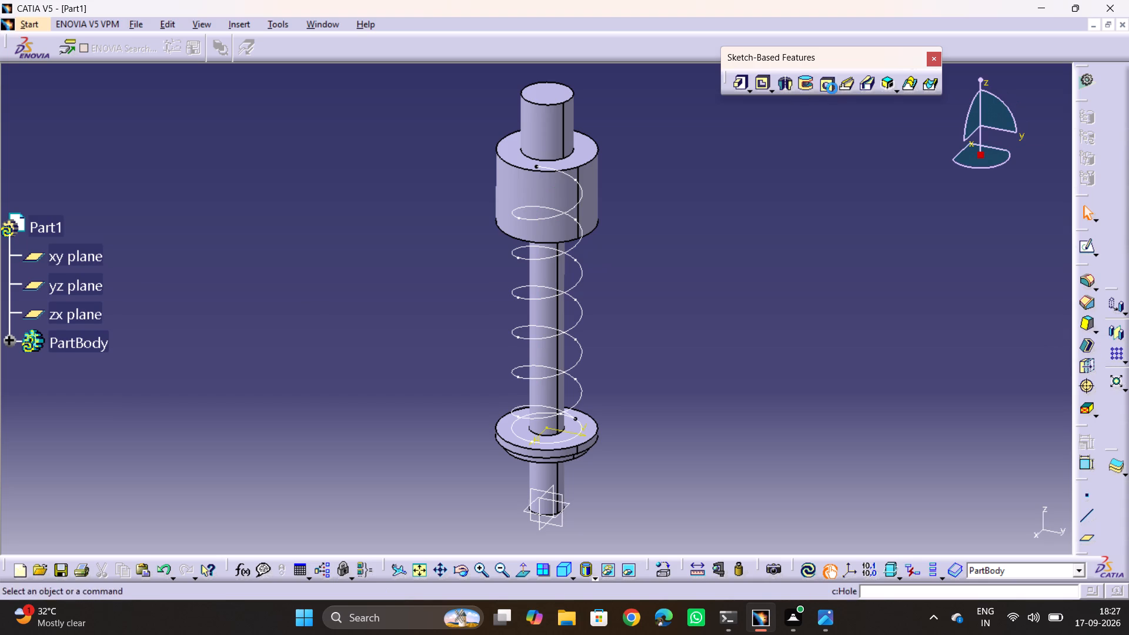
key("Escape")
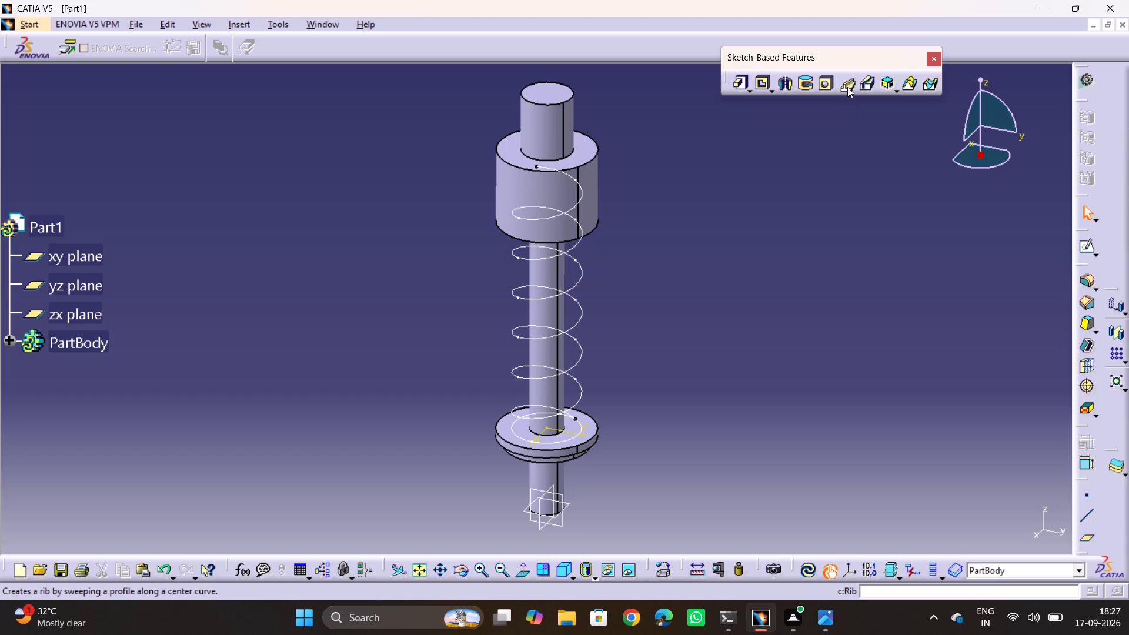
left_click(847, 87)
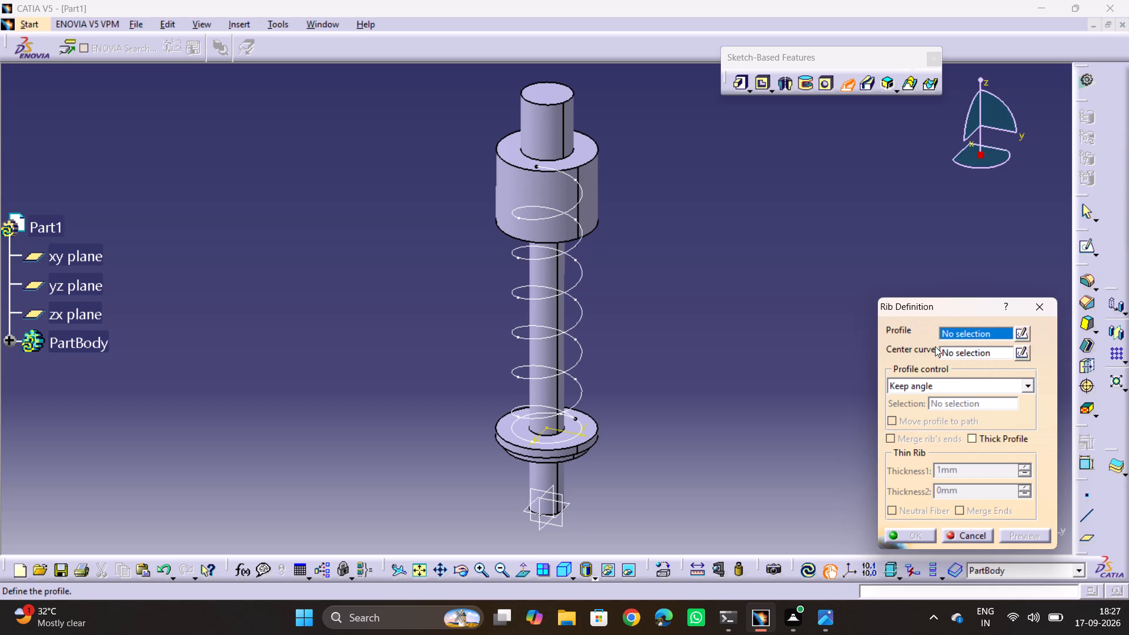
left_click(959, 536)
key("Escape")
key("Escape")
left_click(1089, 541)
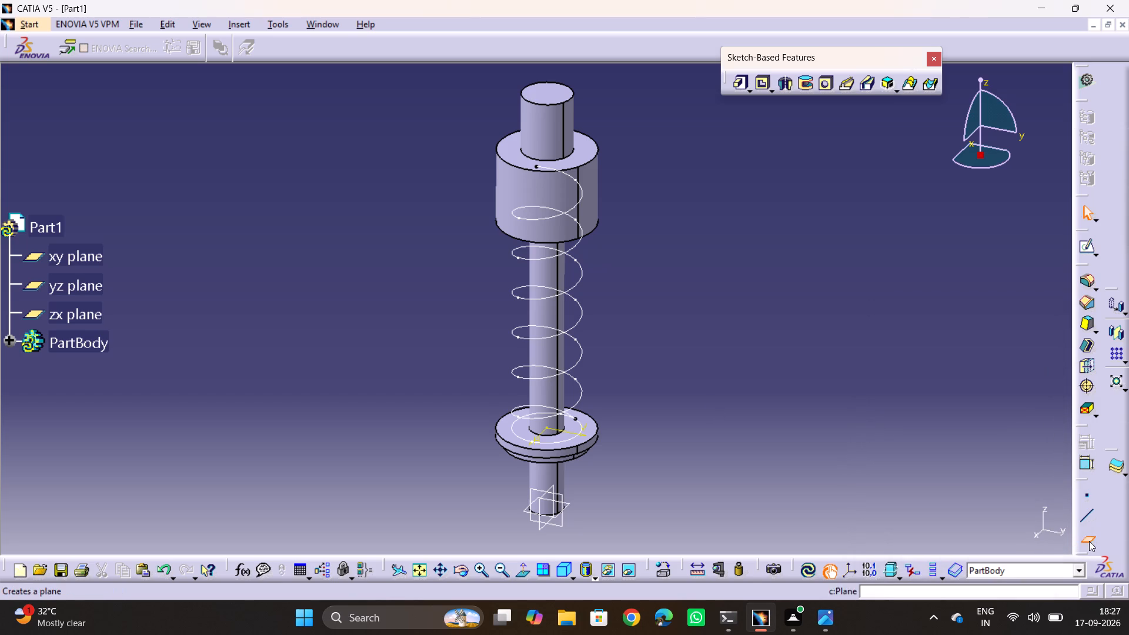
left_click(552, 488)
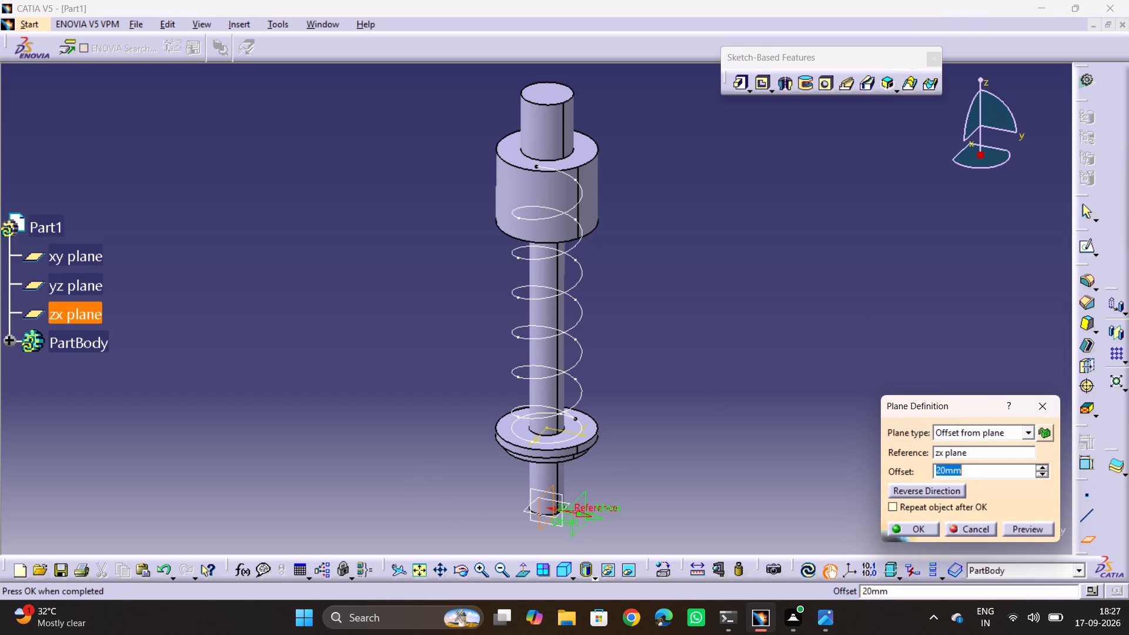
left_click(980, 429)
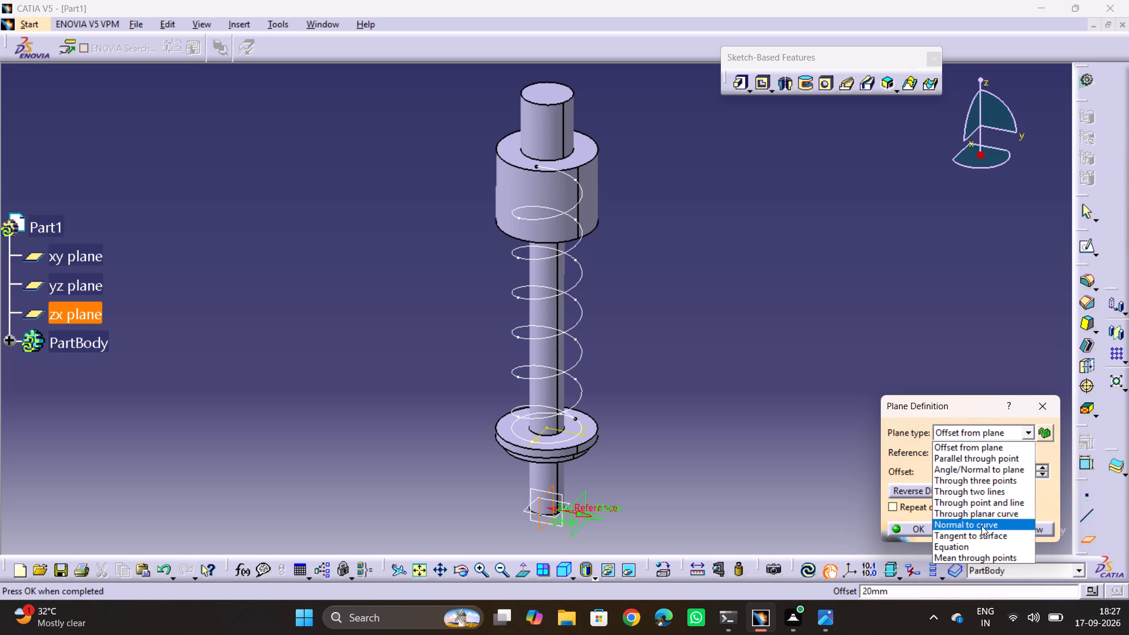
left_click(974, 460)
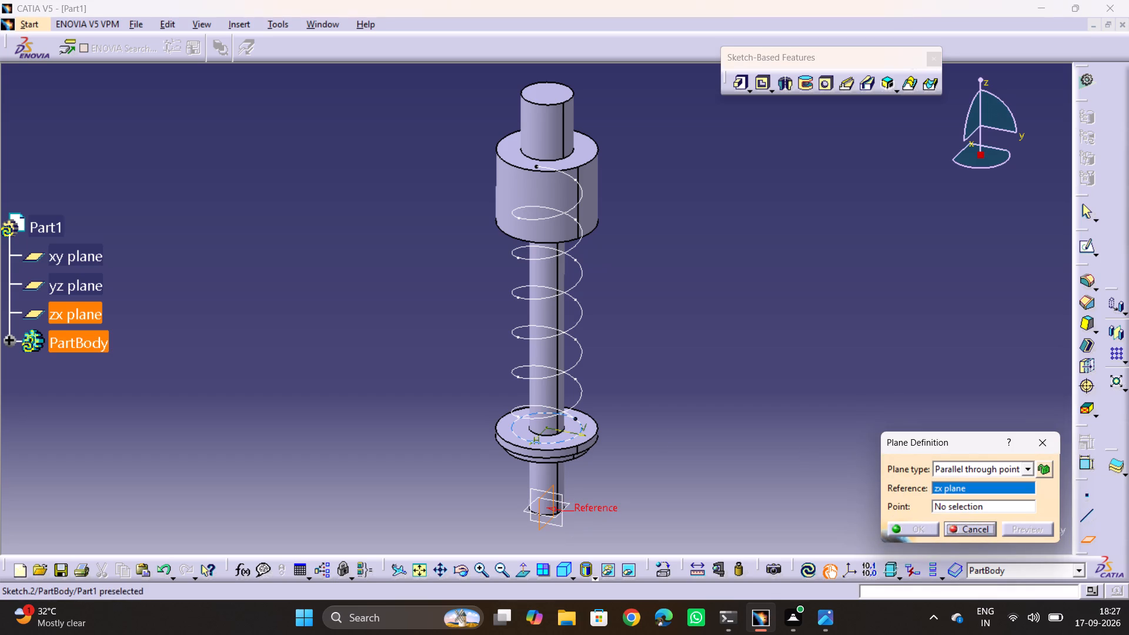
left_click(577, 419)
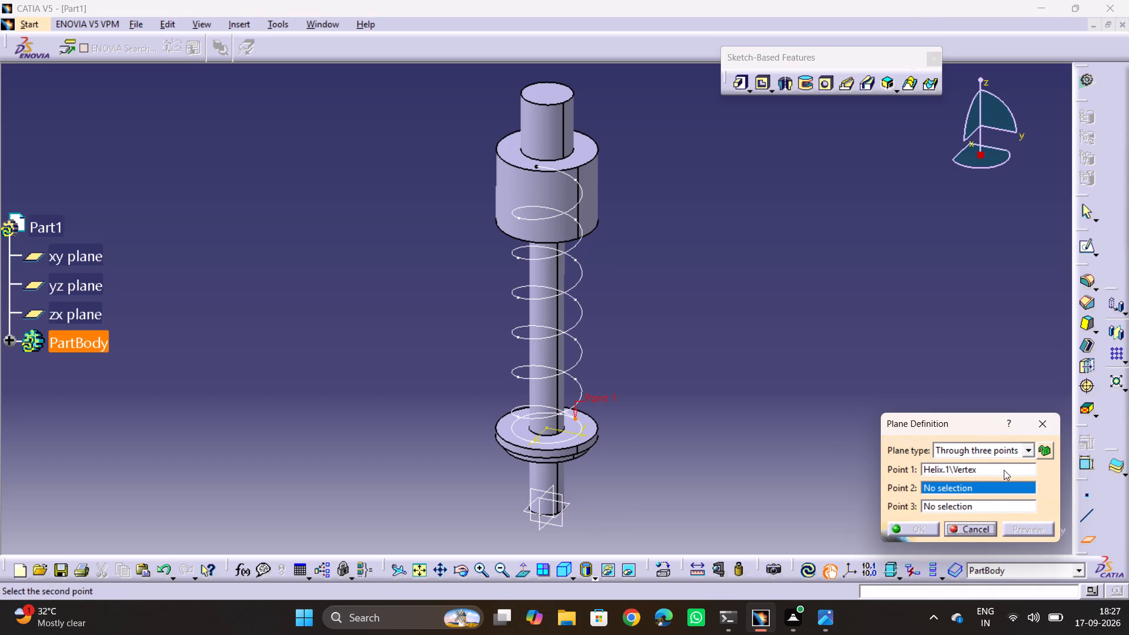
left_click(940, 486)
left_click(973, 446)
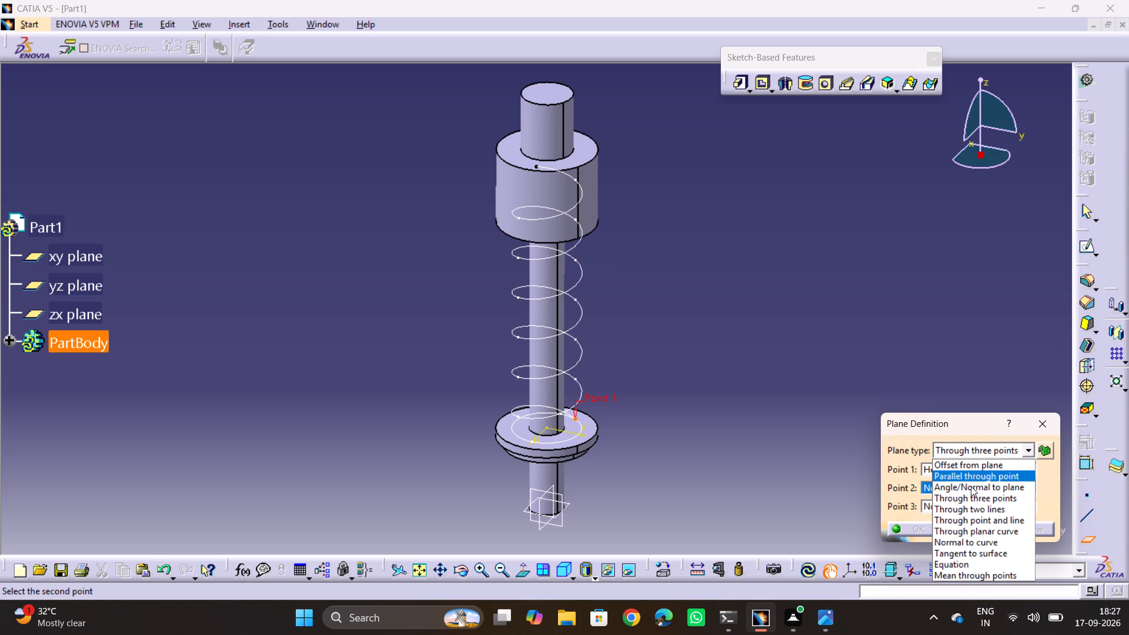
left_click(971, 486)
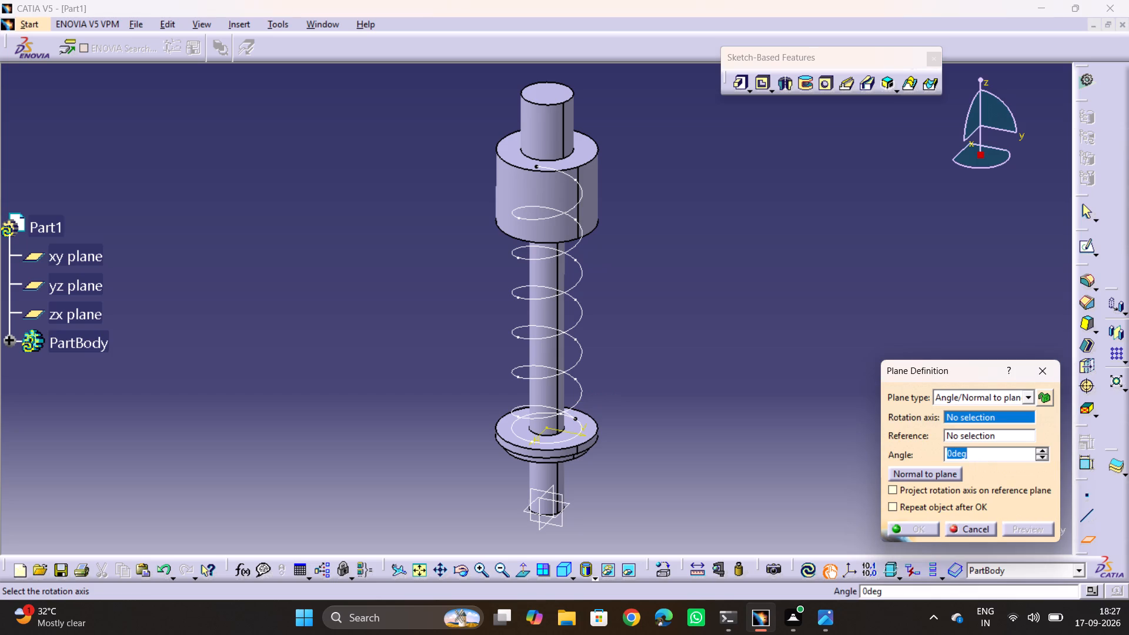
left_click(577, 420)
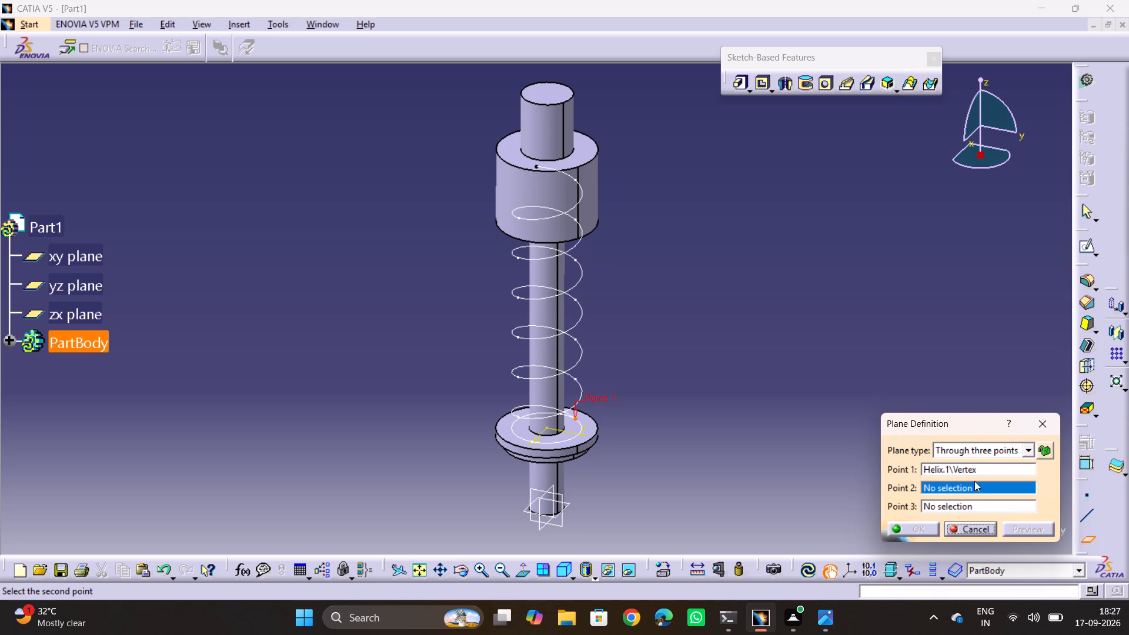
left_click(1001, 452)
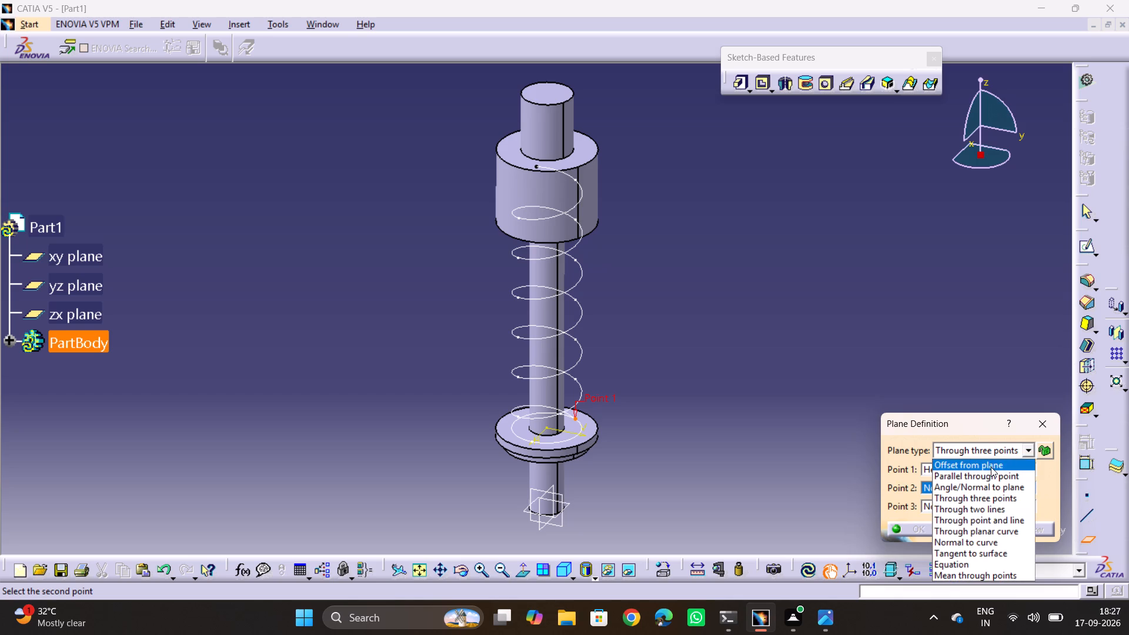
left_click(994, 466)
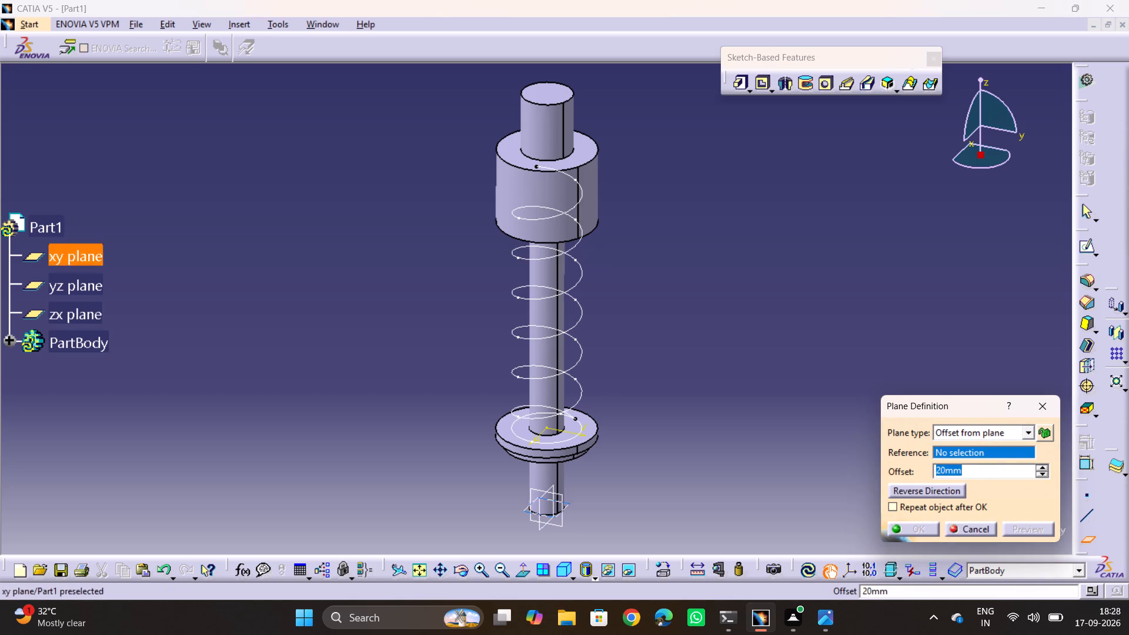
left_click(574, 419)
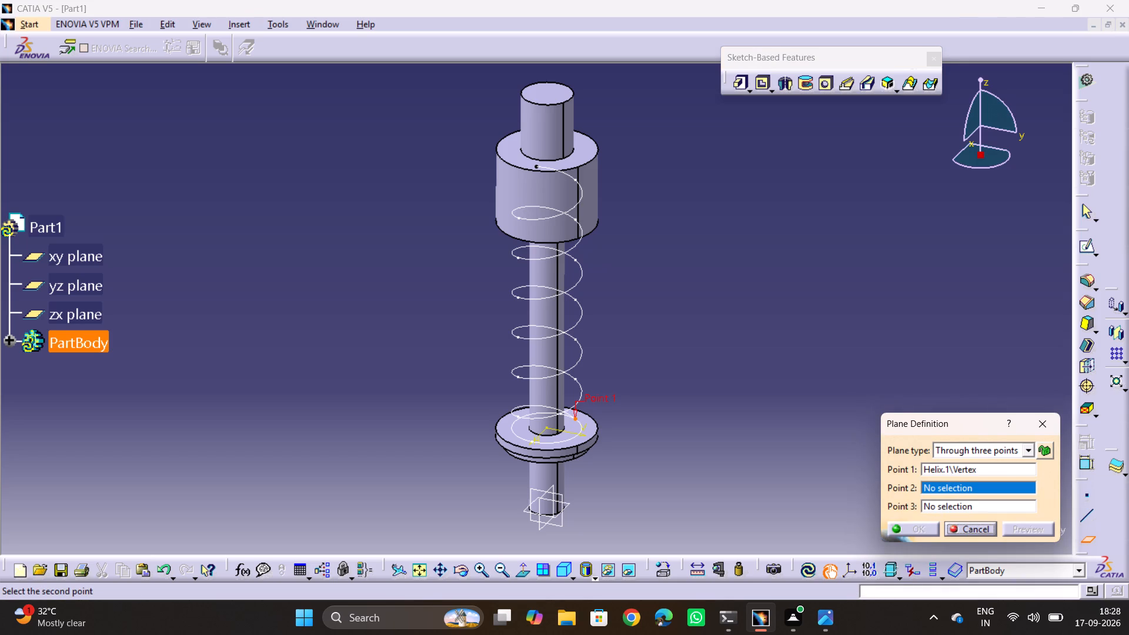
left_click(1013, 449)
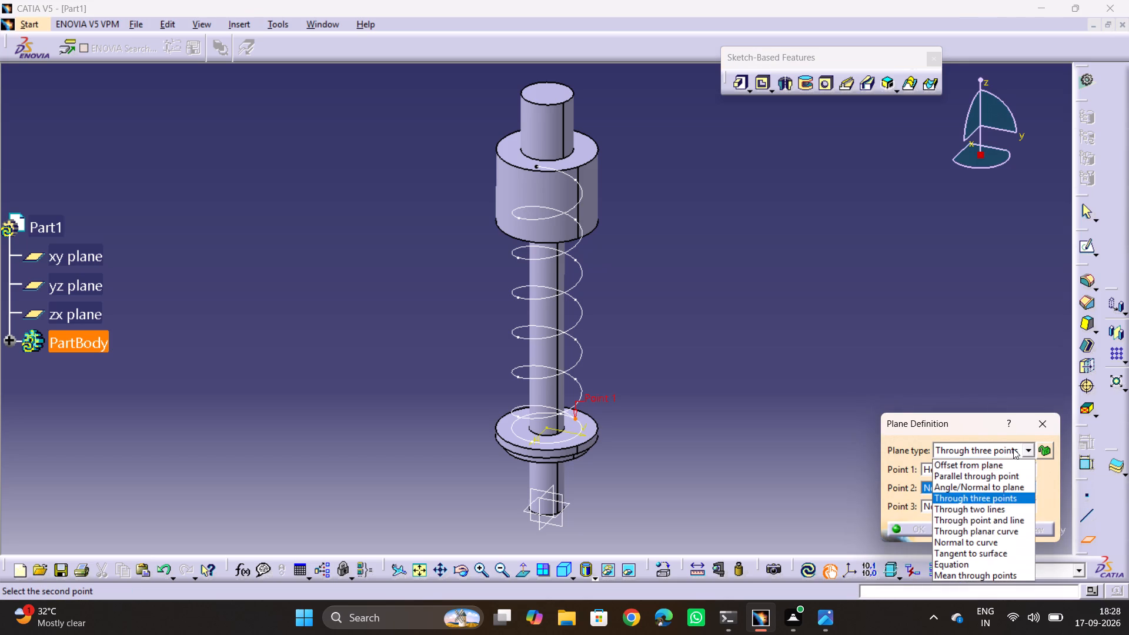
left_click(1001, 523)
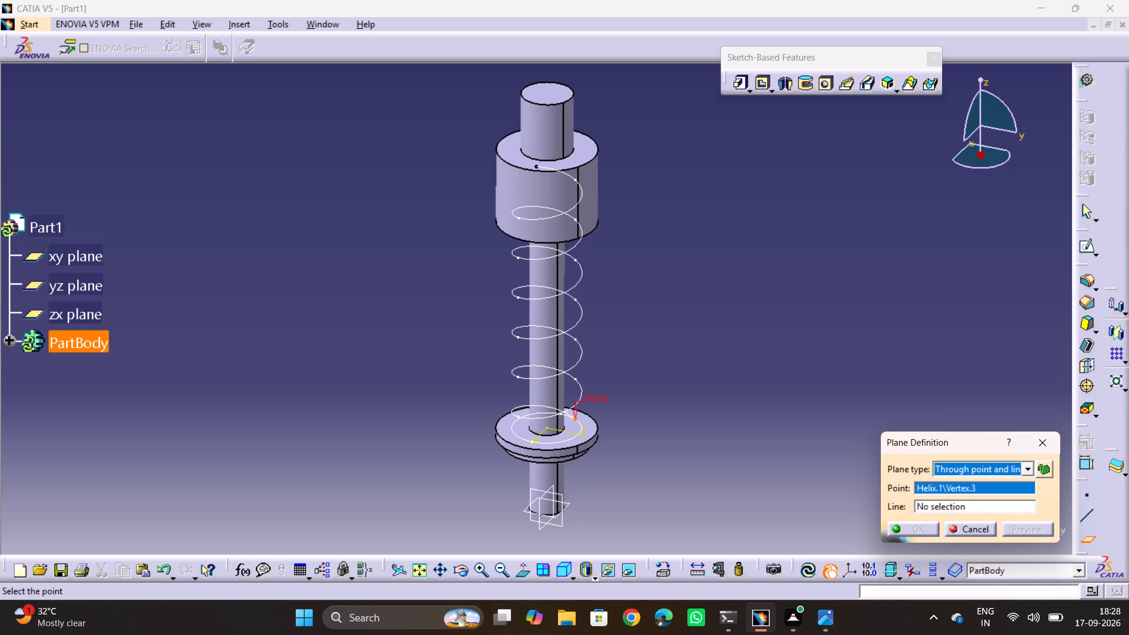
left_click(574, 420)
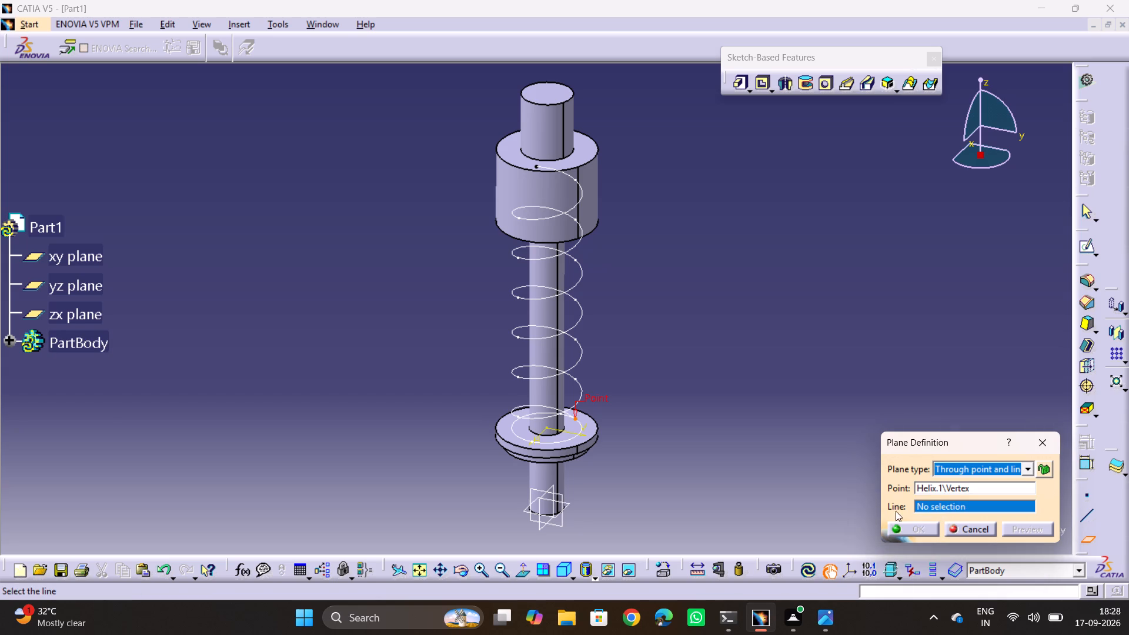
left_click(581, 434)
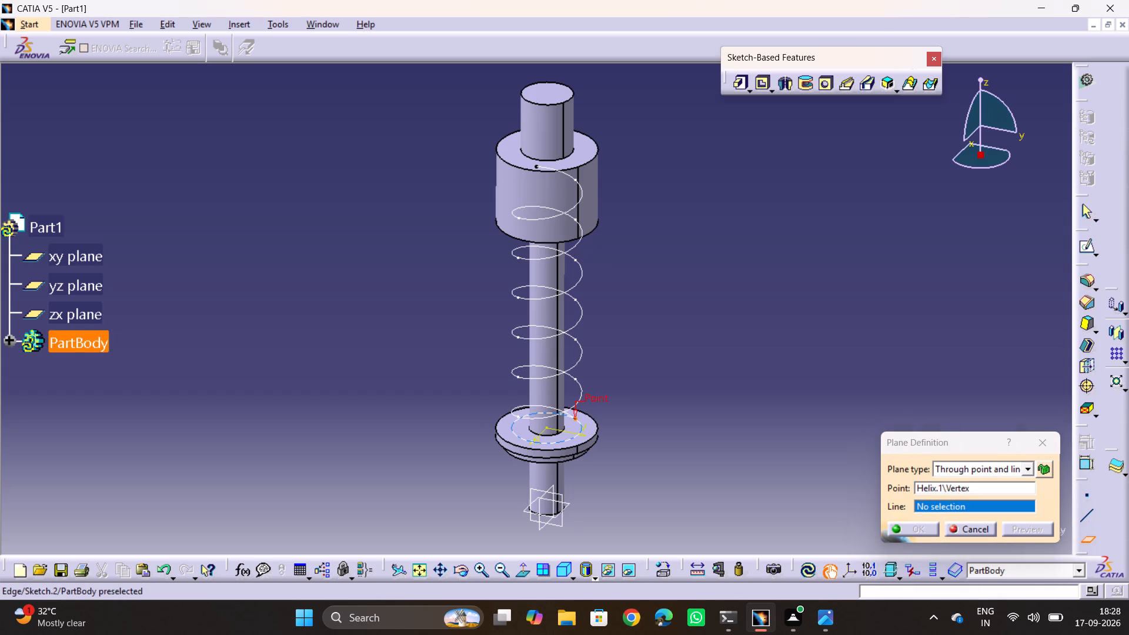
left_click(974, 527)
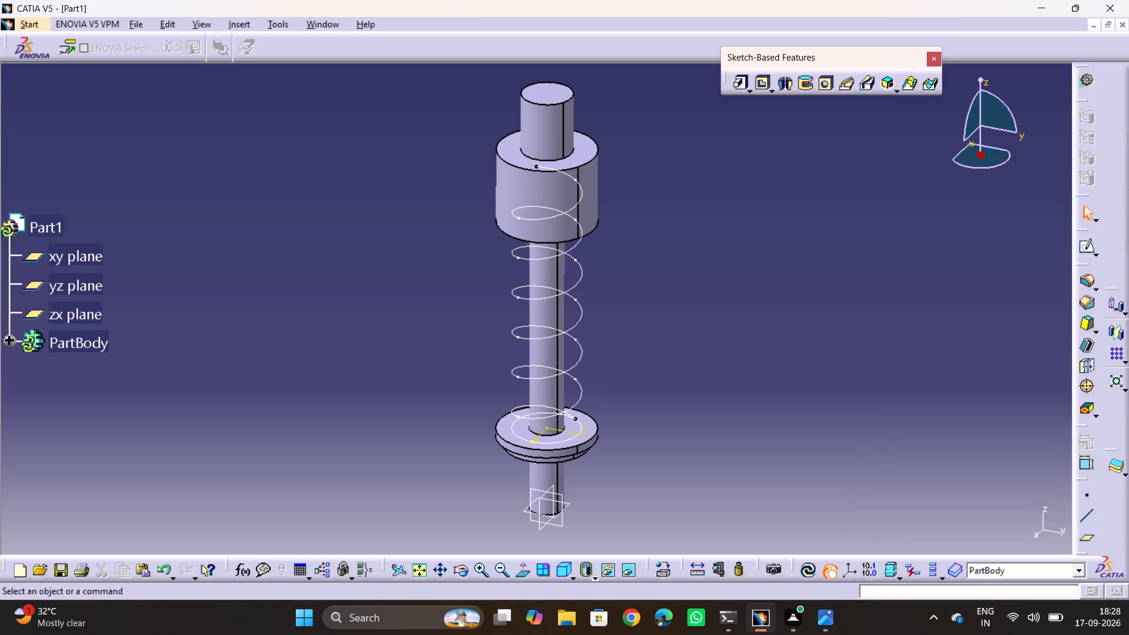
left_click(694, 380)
Create a reference plane parallel to the zx plane through the helix's lower end point.
left_click(1090, 533)
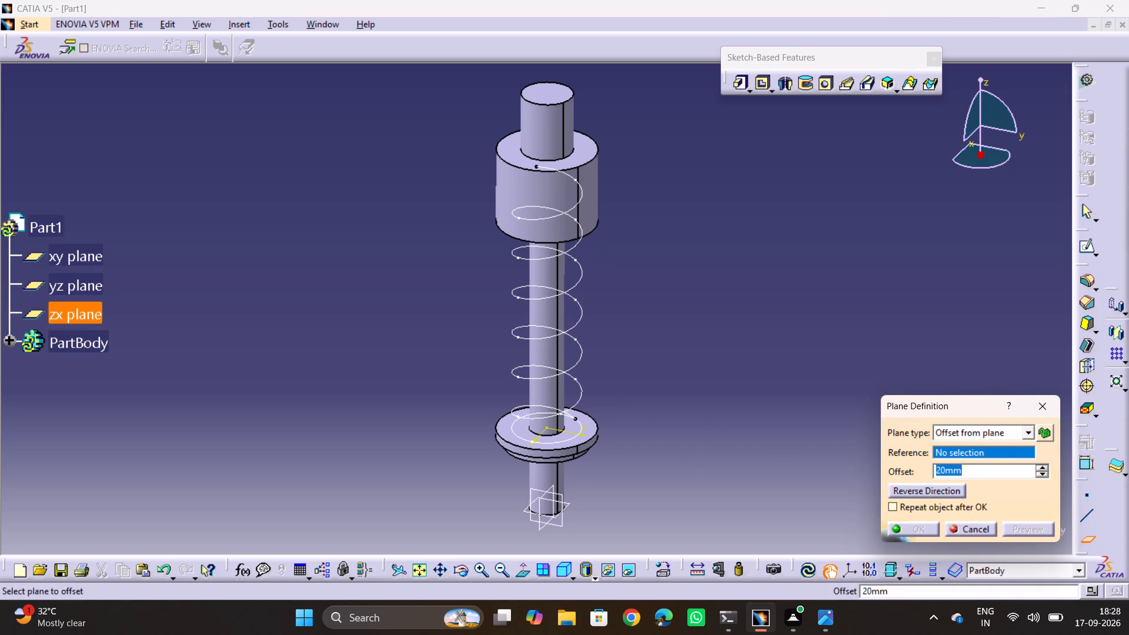
left_click(964, 432)
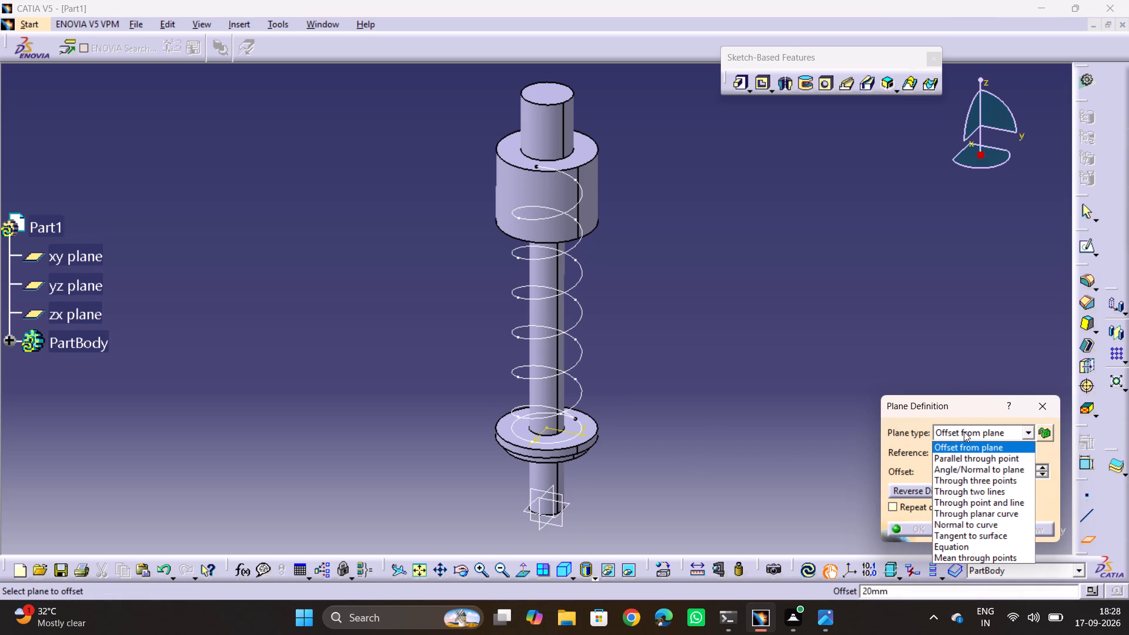
left_click(964, 467)
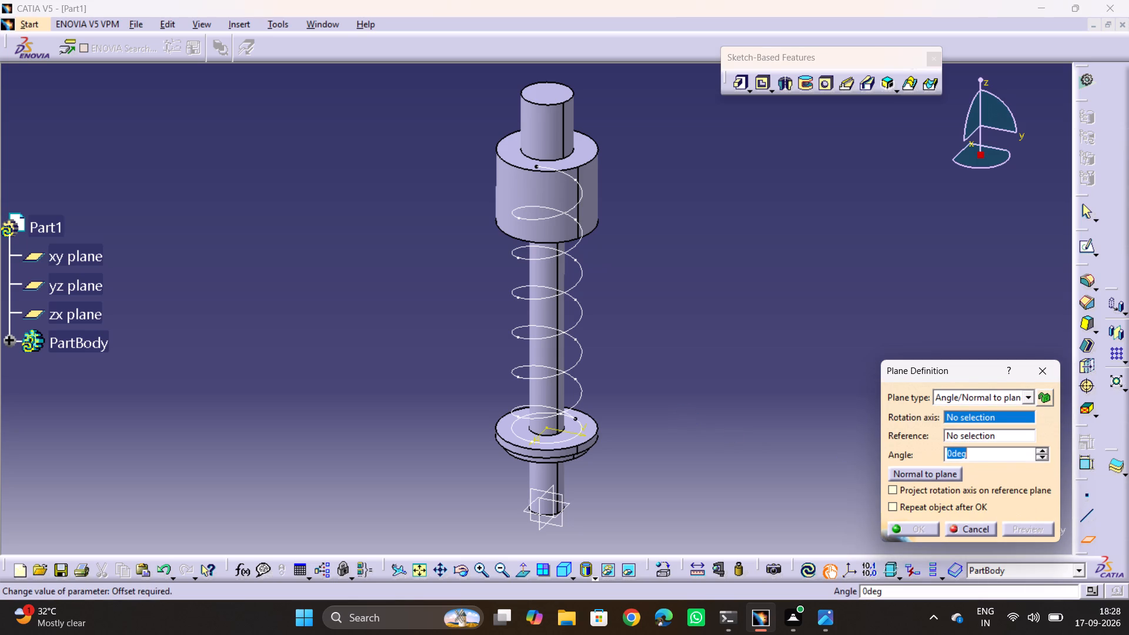
left_click(575, 419)
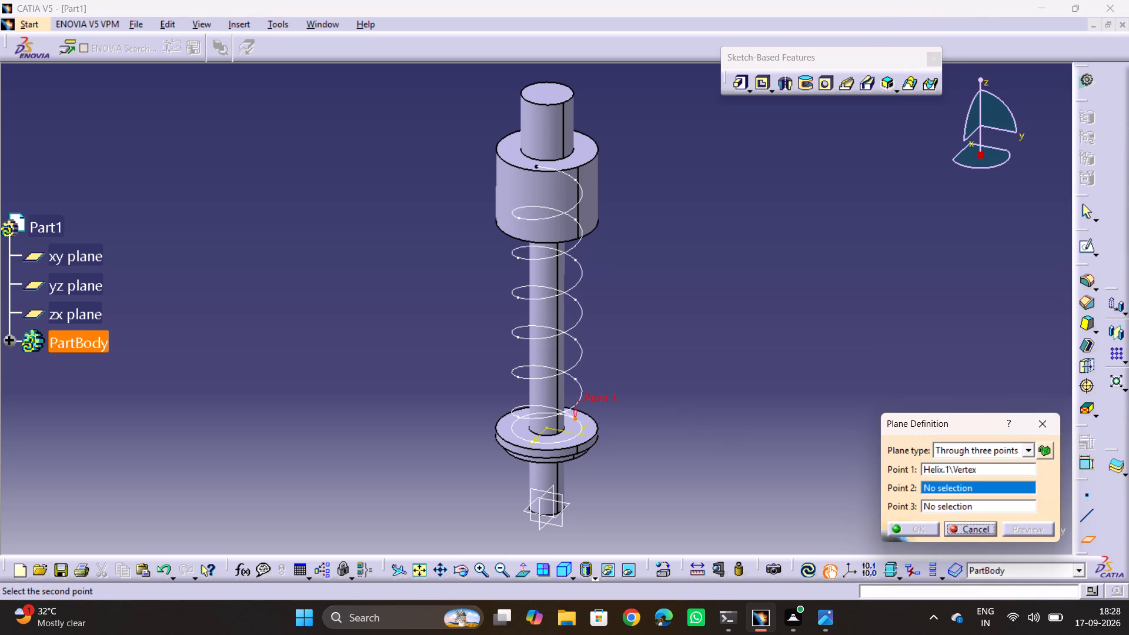
left_click(971, 456)
left_click(973, 482)
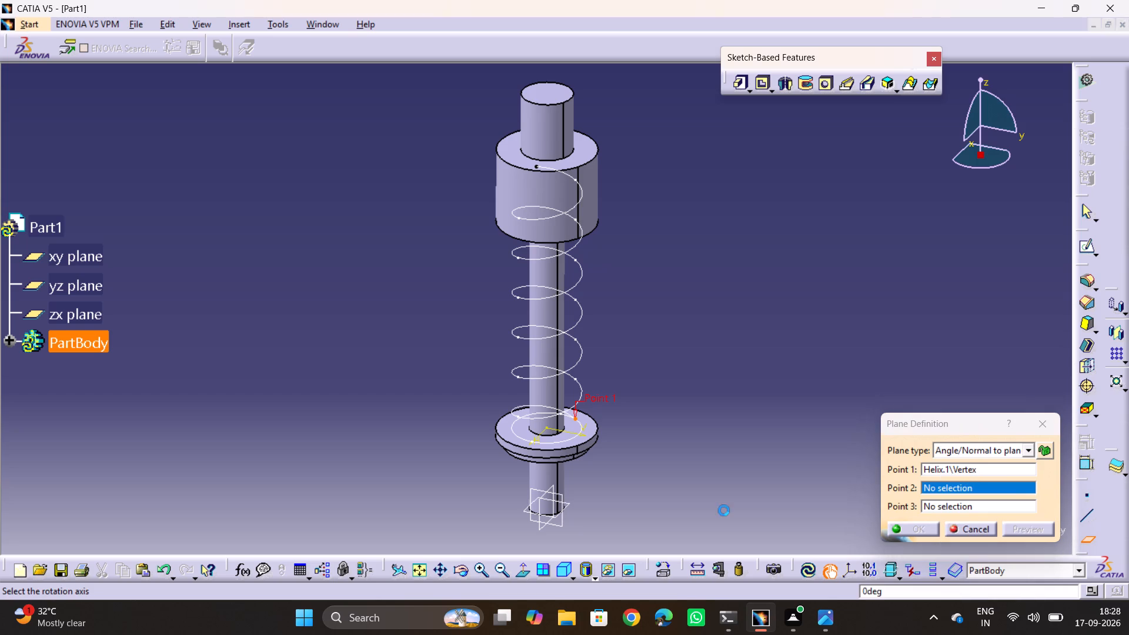
left_click(538, 522)
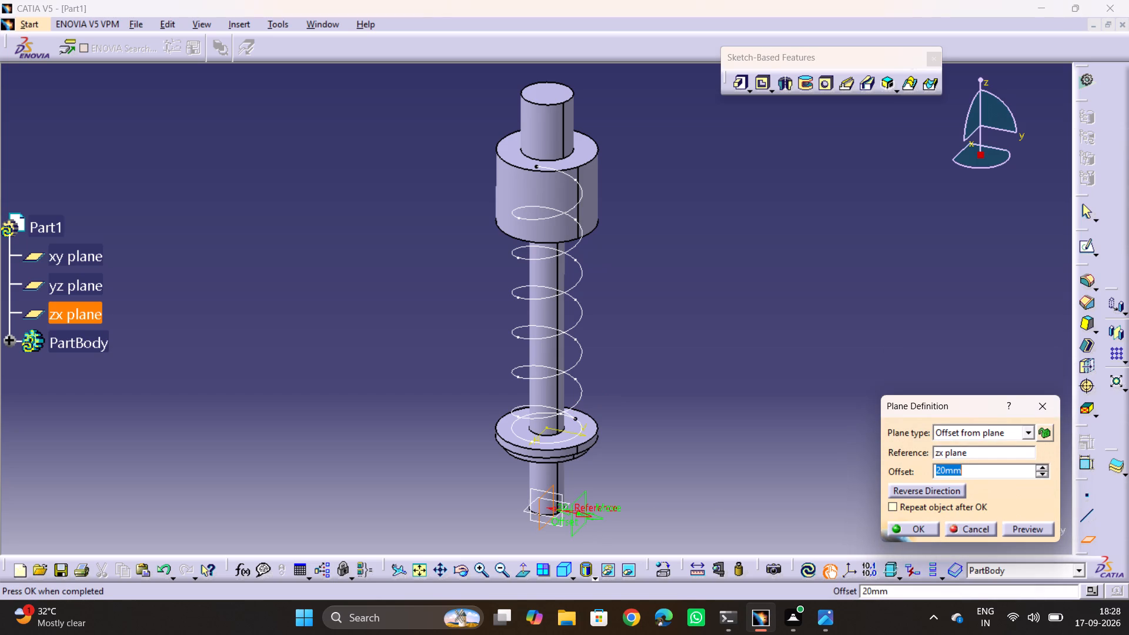
left_click(575, 419)
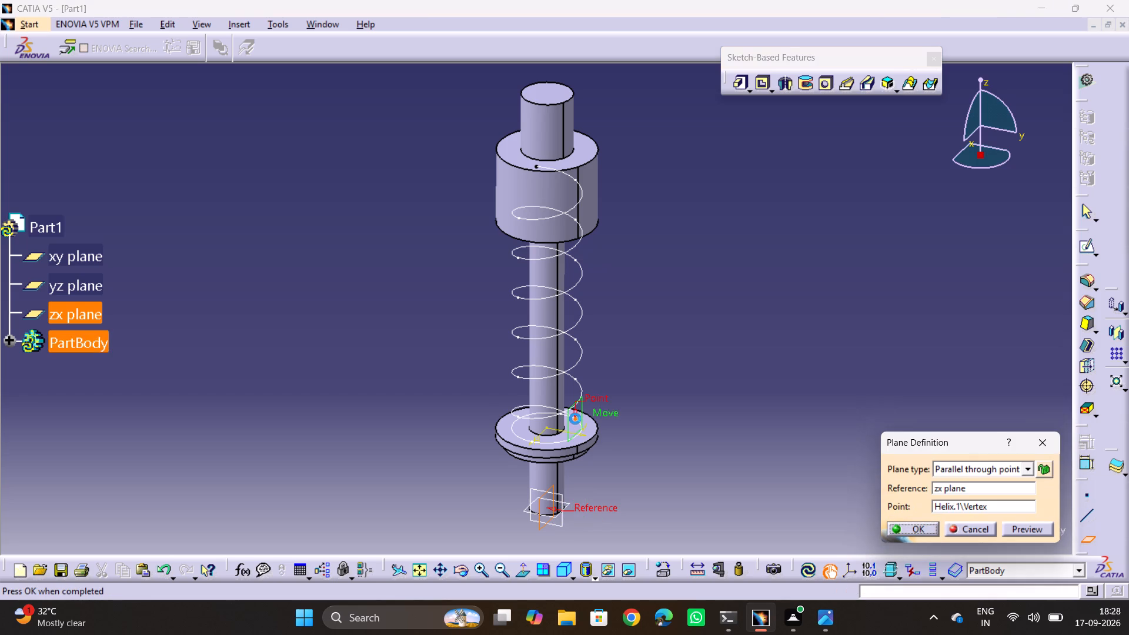
left_click(924, 524)
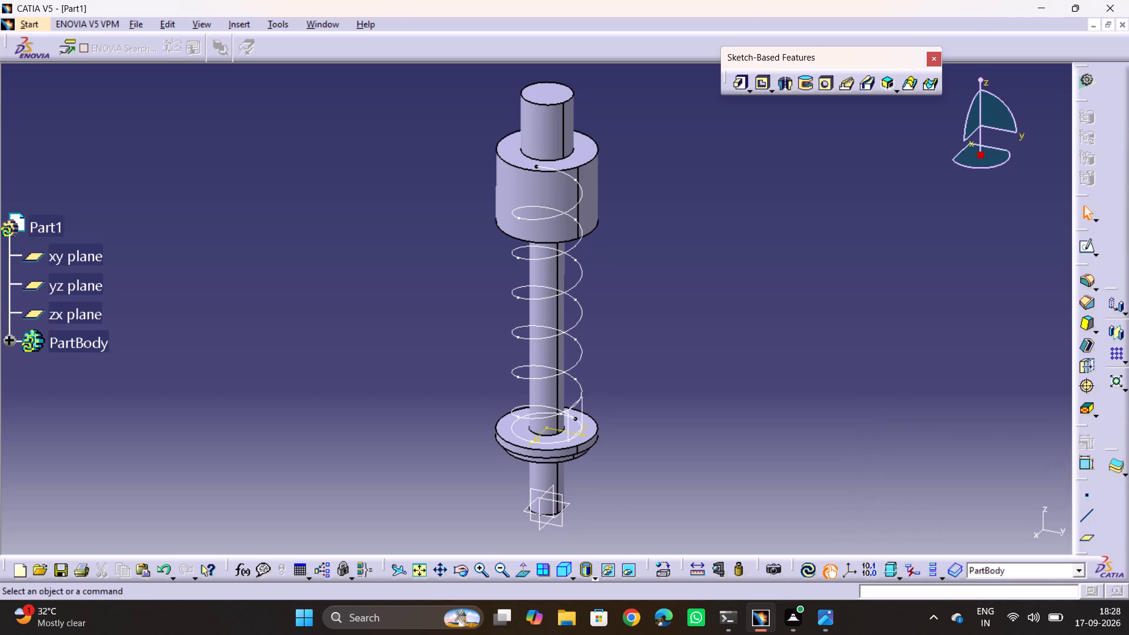
left_click(717, 443)
Open a sketch on the new plane and draw a circle about 2.3 mm in diameter near the helix's lower end.
left_click(583, 407)
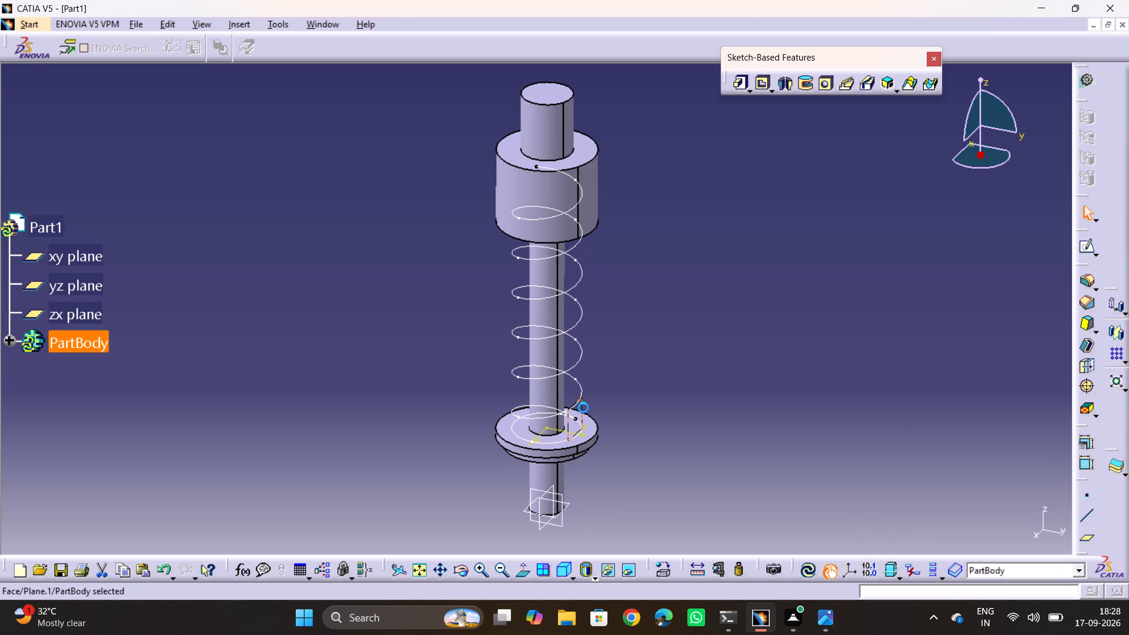
left_click(1085, 246)
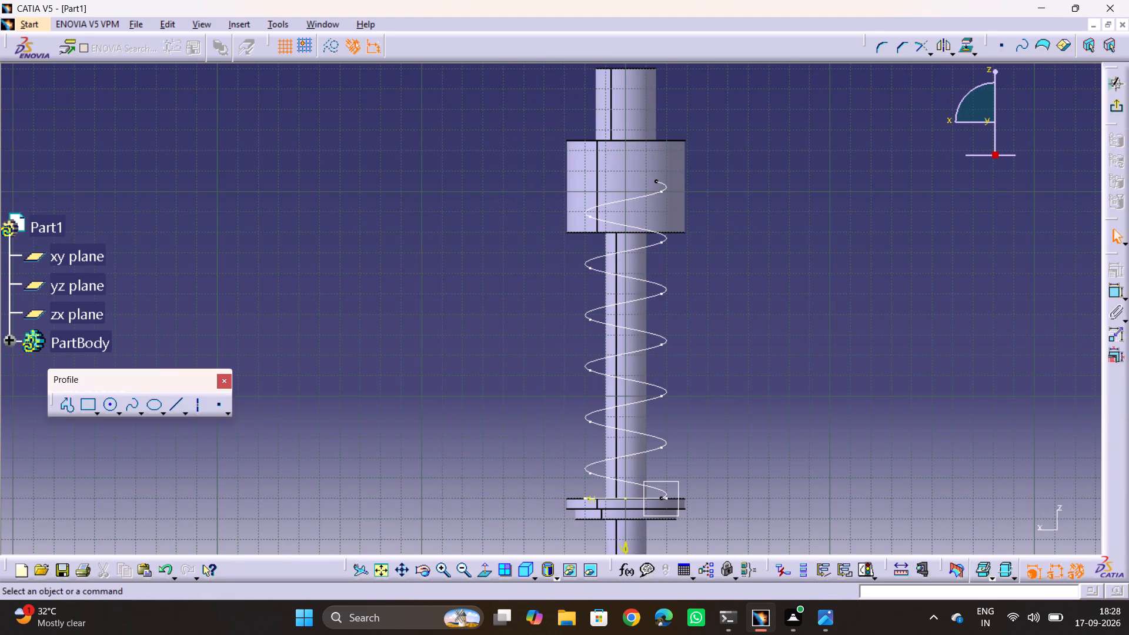
middle_click_drag(678, 465, 700, 326, "ctrl")
middle_click_drag(769, 422, 556, 122)
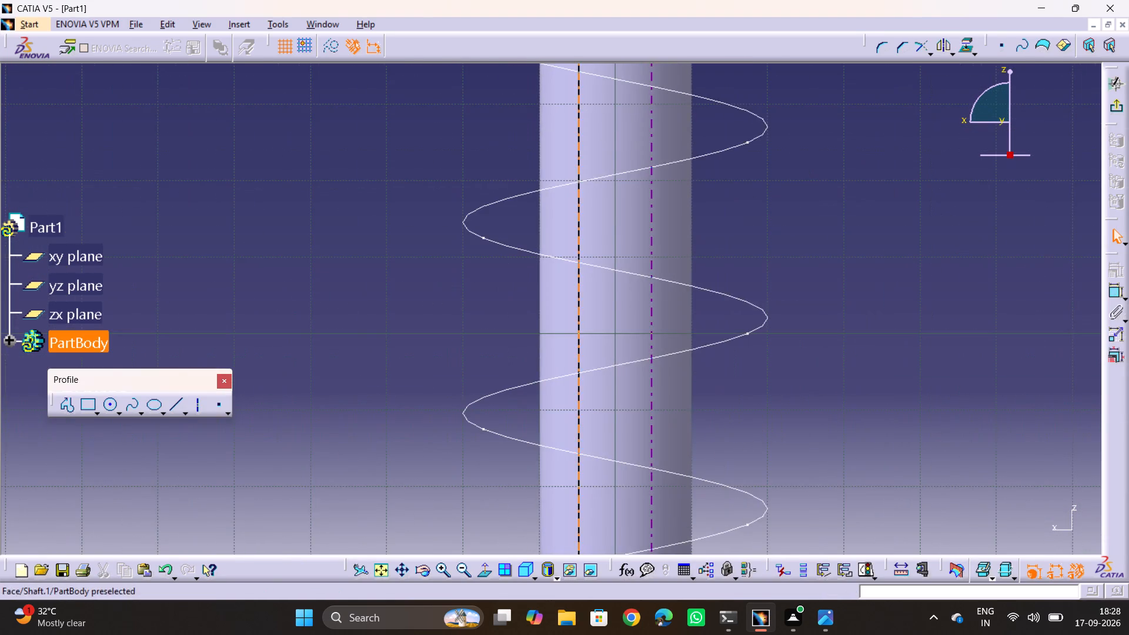
middle_click_drag(672, 328, 603, 71)
middle_click_drag(695, 346, 674, 235)
middle_click_drag(695, 338, 793, 132, "ctrl")
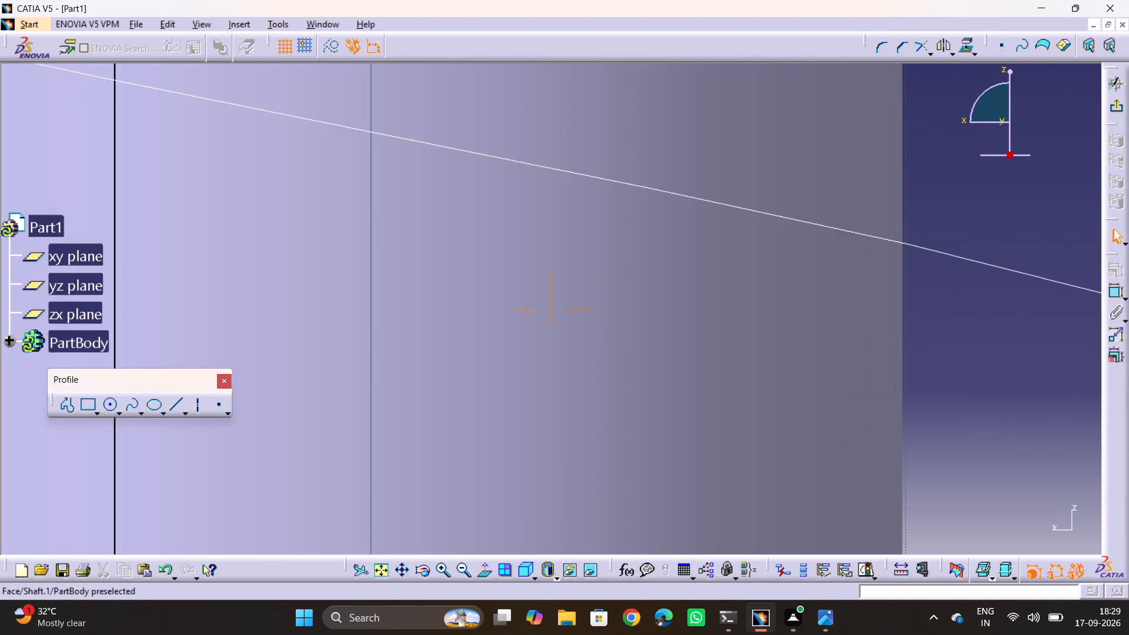
middle_click_drag(855, 385, 352, 180)
scroll(380, 183, "up", 1)
middle_click_drag(719, 262, 713, 309, "ctrl")
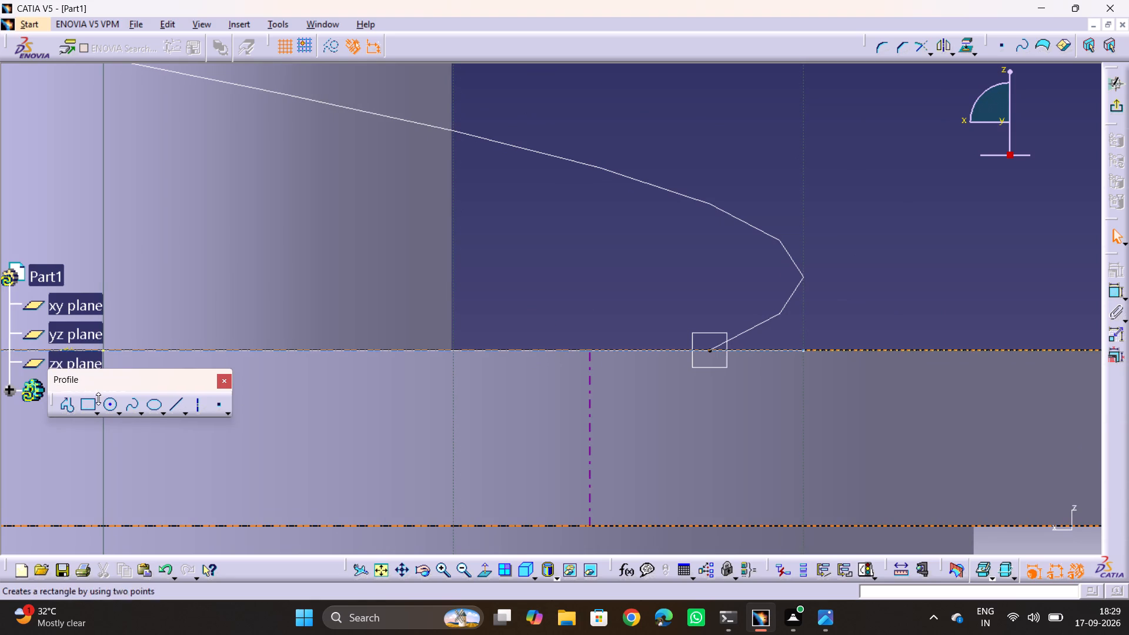
left_click(115, 409)
left_click(136, 419)
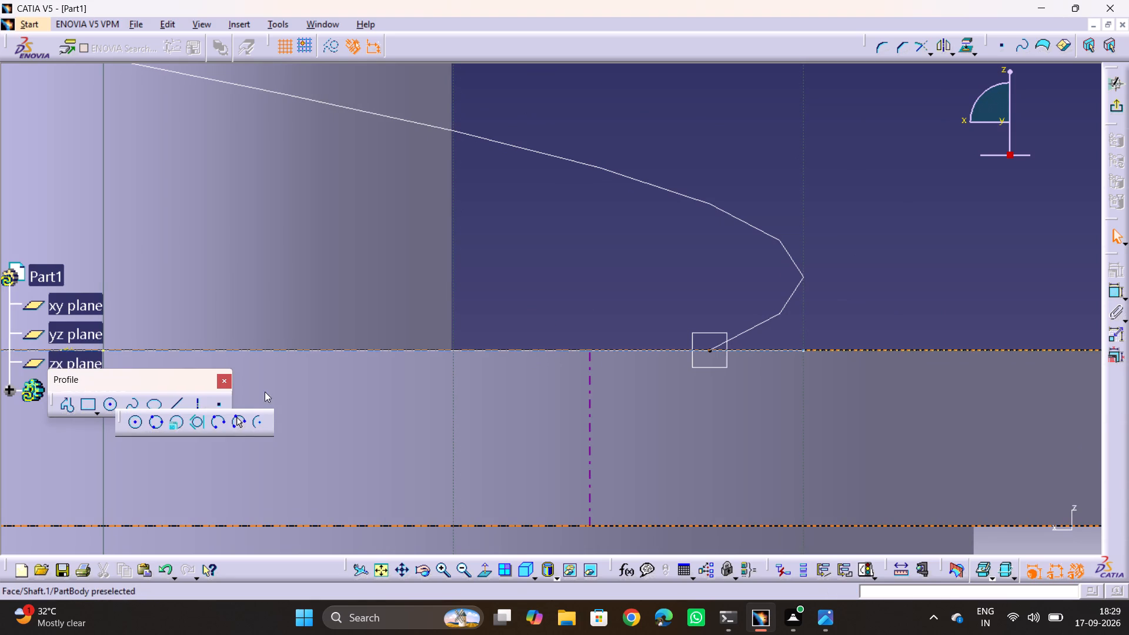
left_click(626, 244)
left_click(634, 284)
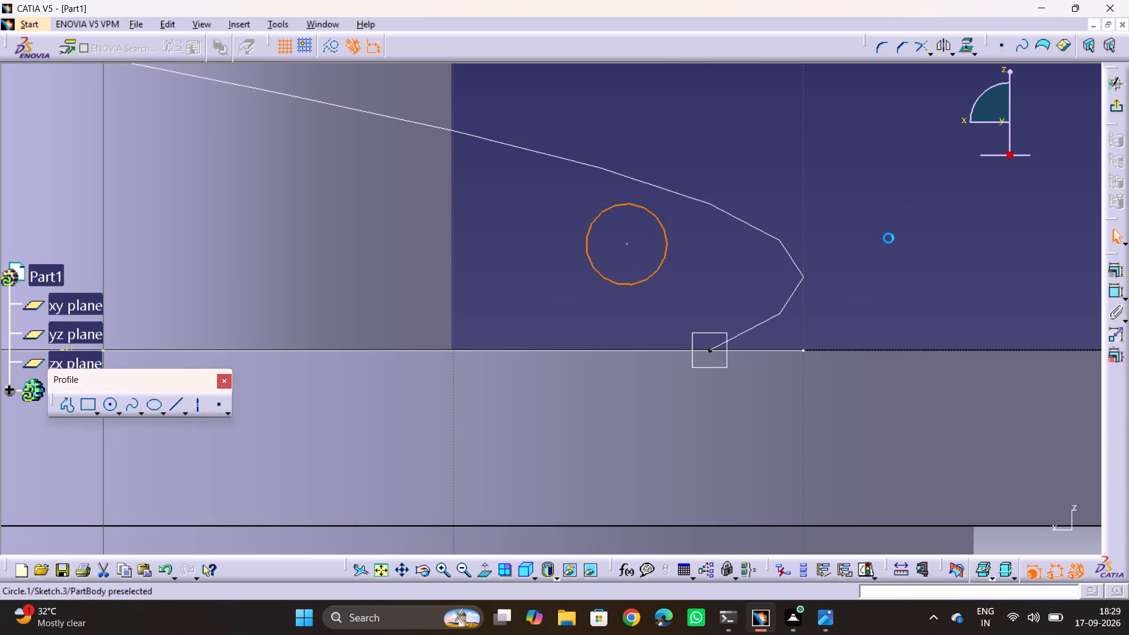
left_click(888, 238)
Dimension the sketched circle and set its diameter to 7 mm.
left_click(1122, 290)
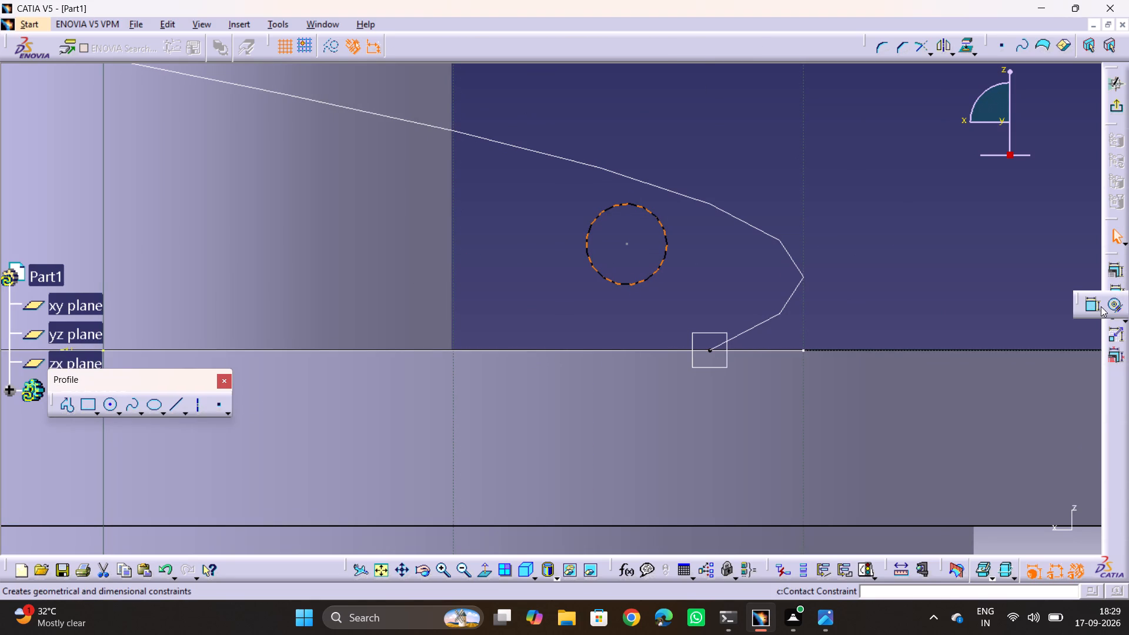
left_click(1097, 310)
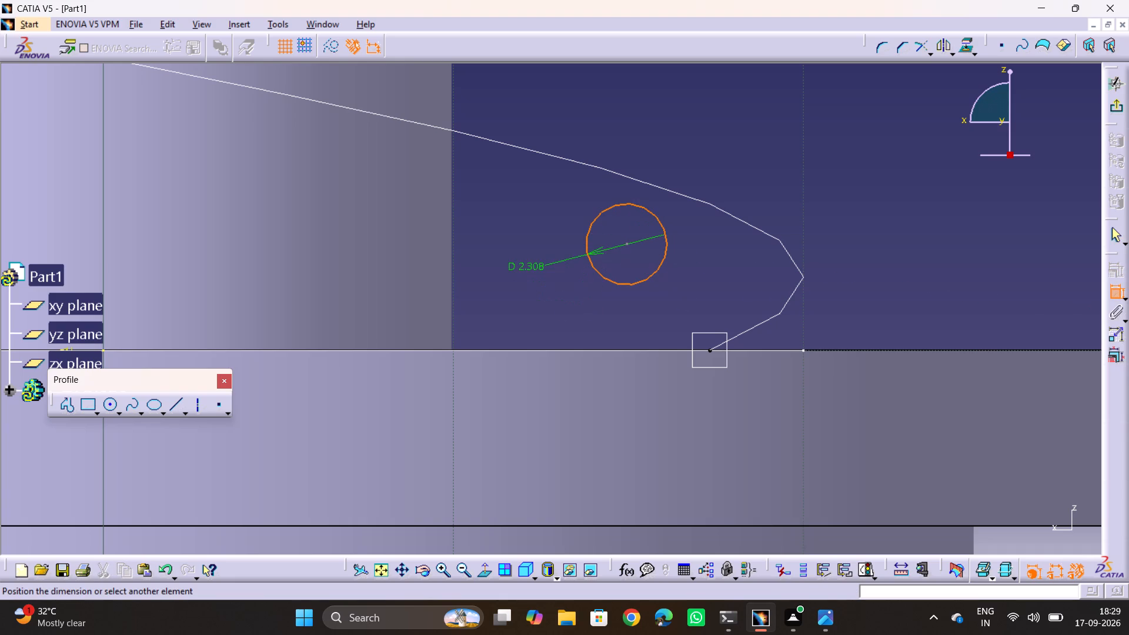
left_click(530, 261)
double_click(533, 259)
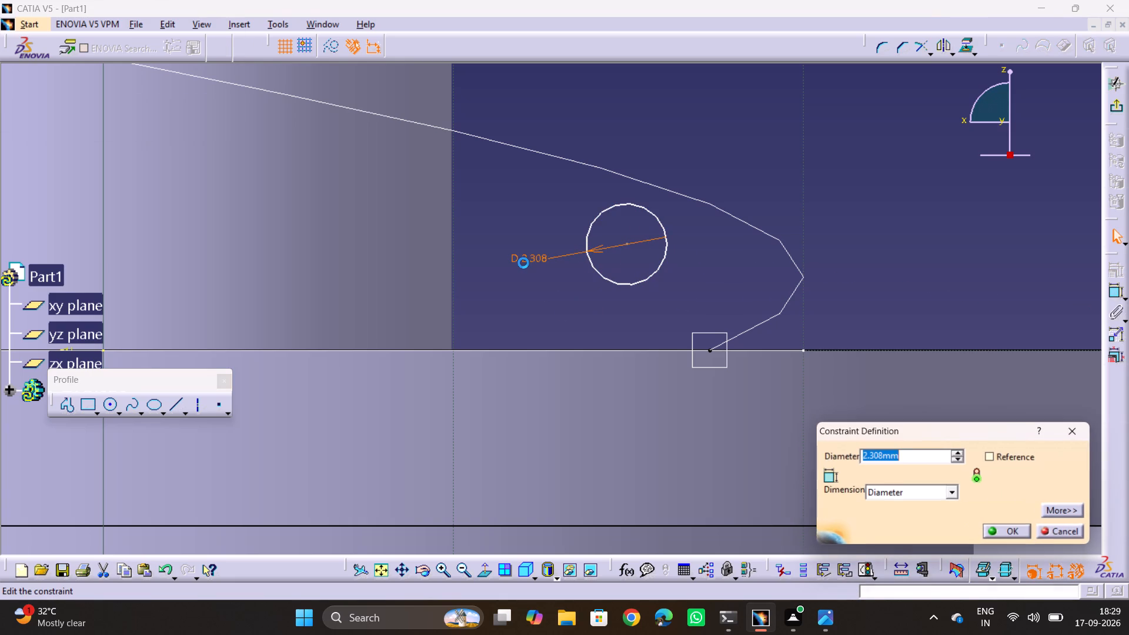
key("7")
key("Return")
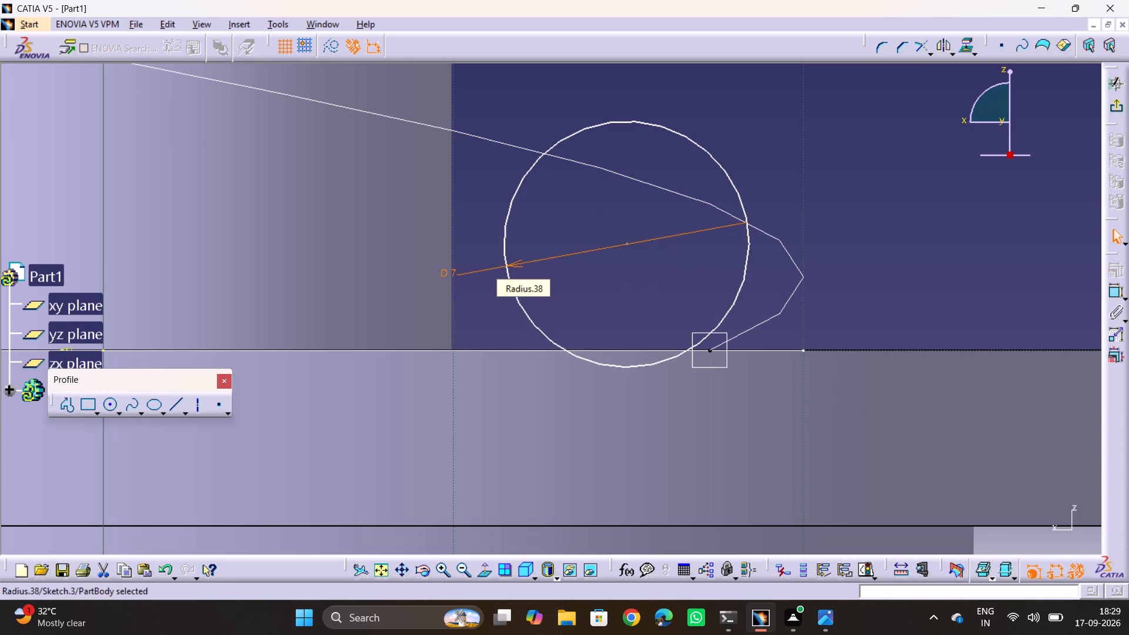
left_click(591, 279)
Make the circle's centre coincident with the helix's lower end point and exit the sketch.
left_click(630, 245)
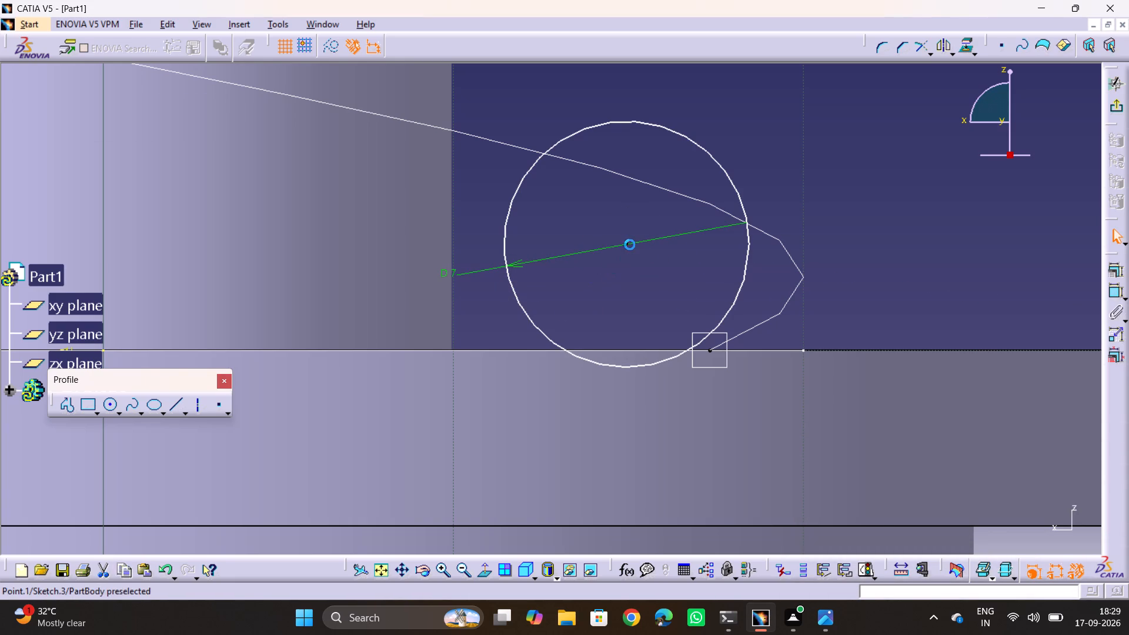
left_click(710, 352, "ctrl")
left_click(1115, 275)
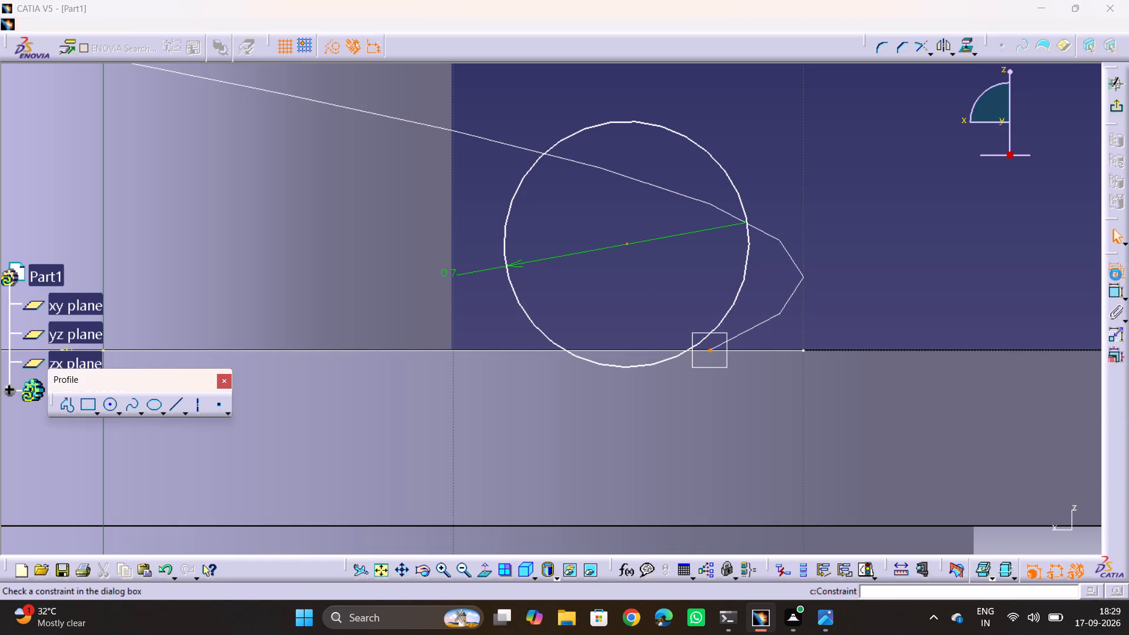
left_click(306, 158)
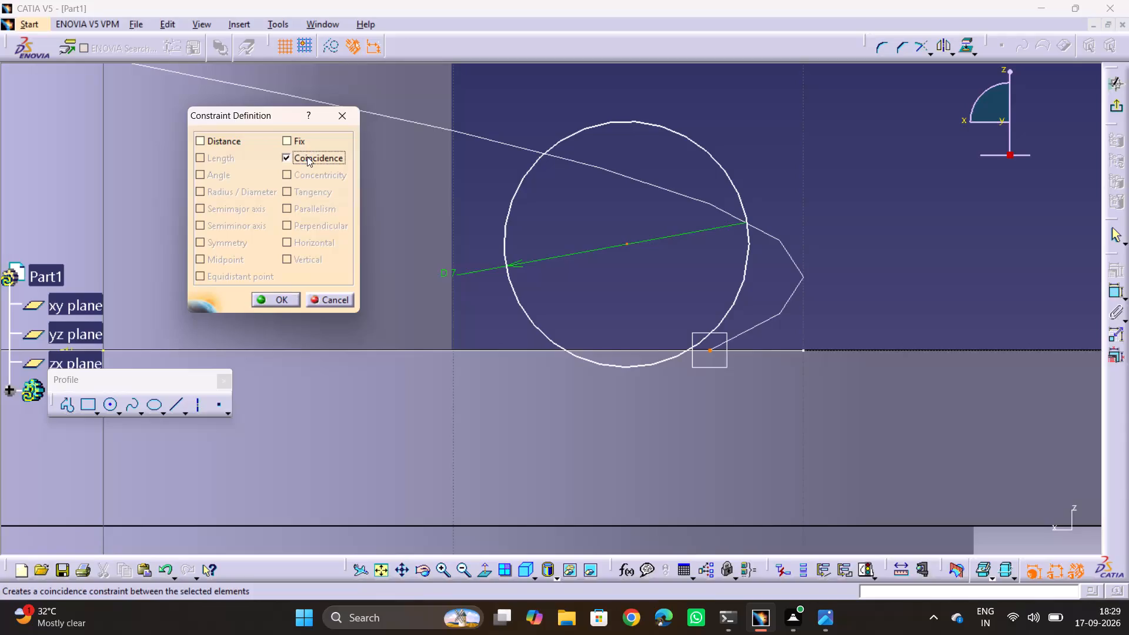
left_click(275, 295)
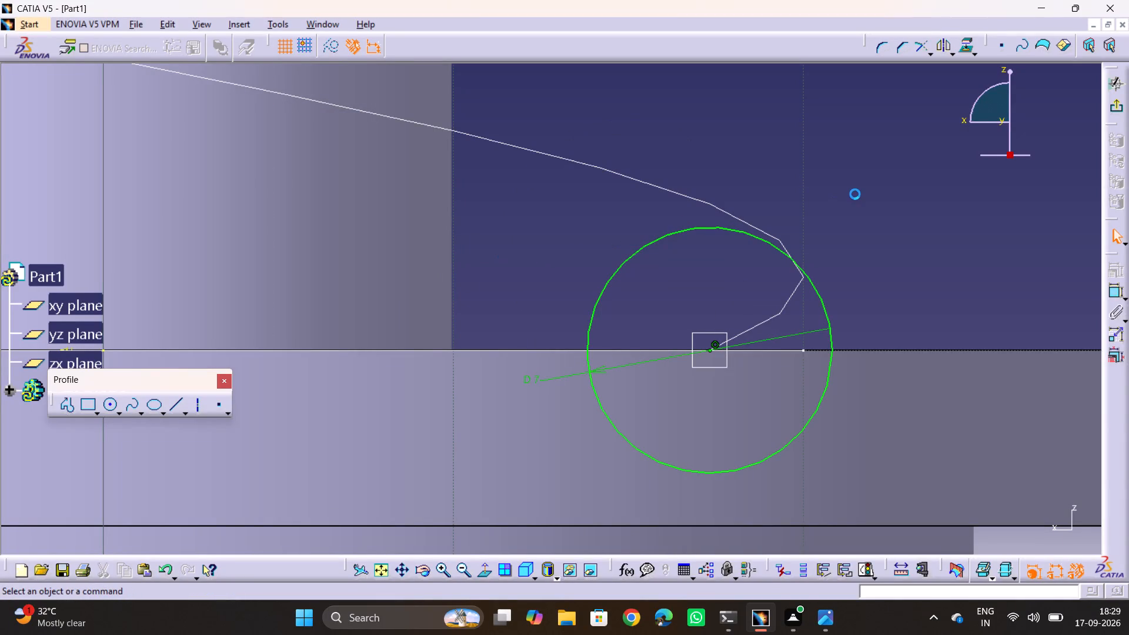
left_click(875, 193)
left_click(1116, 108)
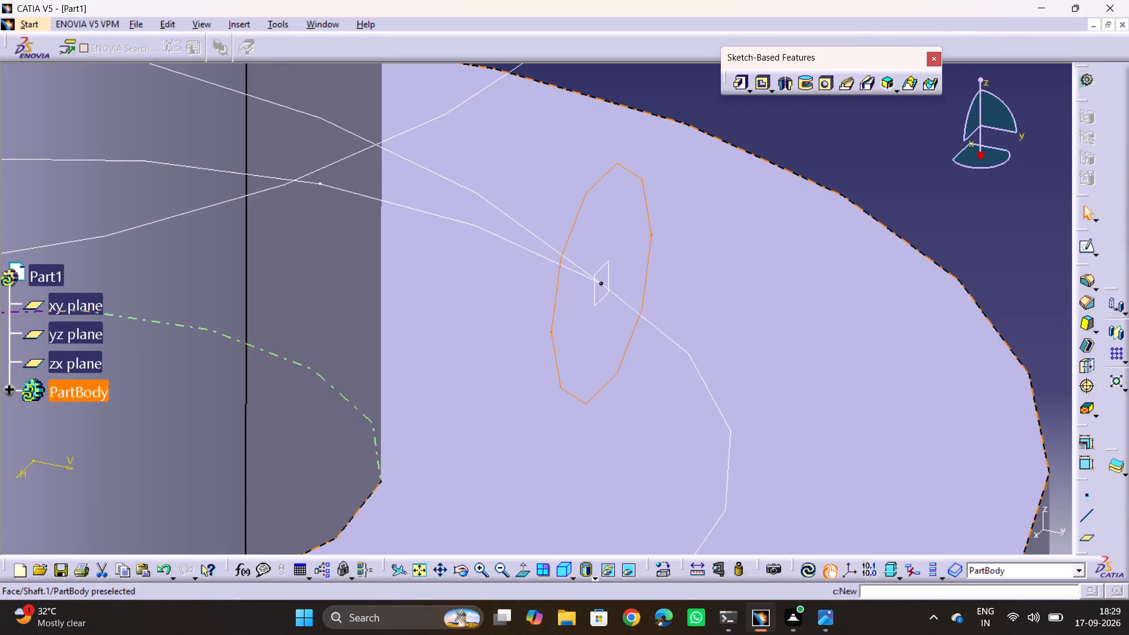
Create a Rib sweeping the 7 mm circle along the helix, with Keep angle profile control and merged rib ends.
middle_click_drag(539, 249, 545, 355, "ctrl")
left_click(906, 306)
middle_click_drag(799, 335, 814, 340)
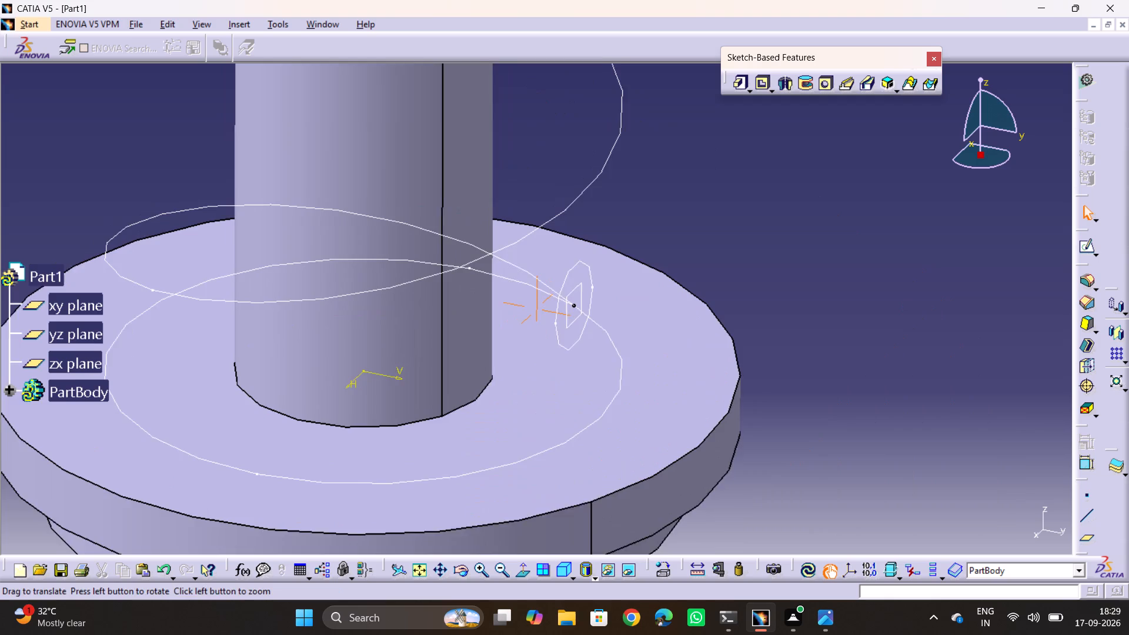
middle_click_drag(814, 340, 888, 387)
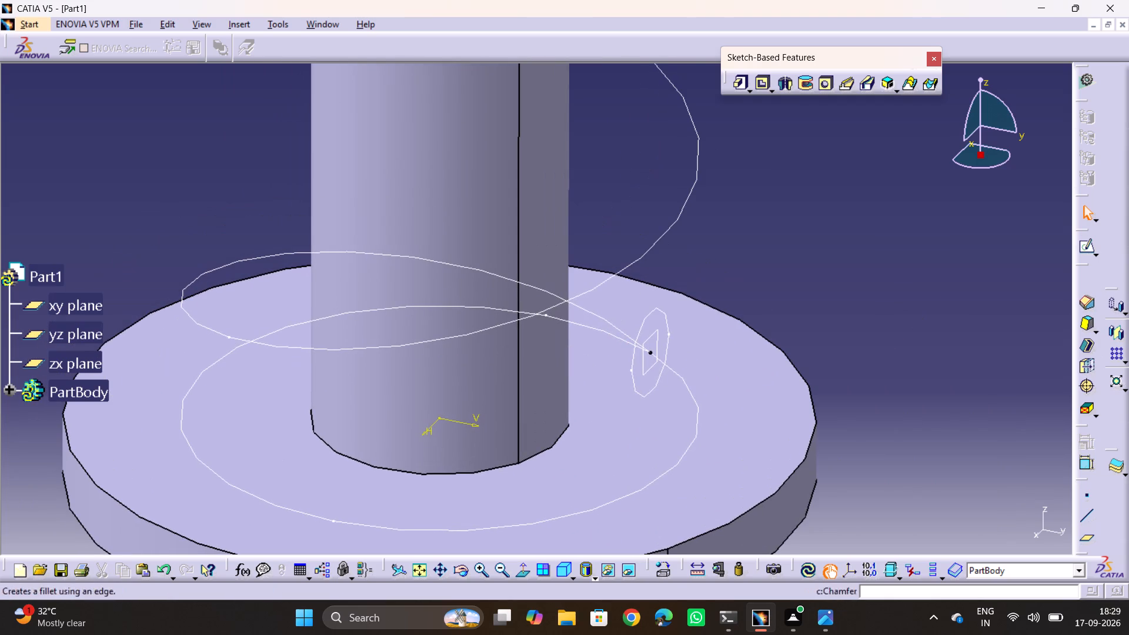
left_click(845, 86)
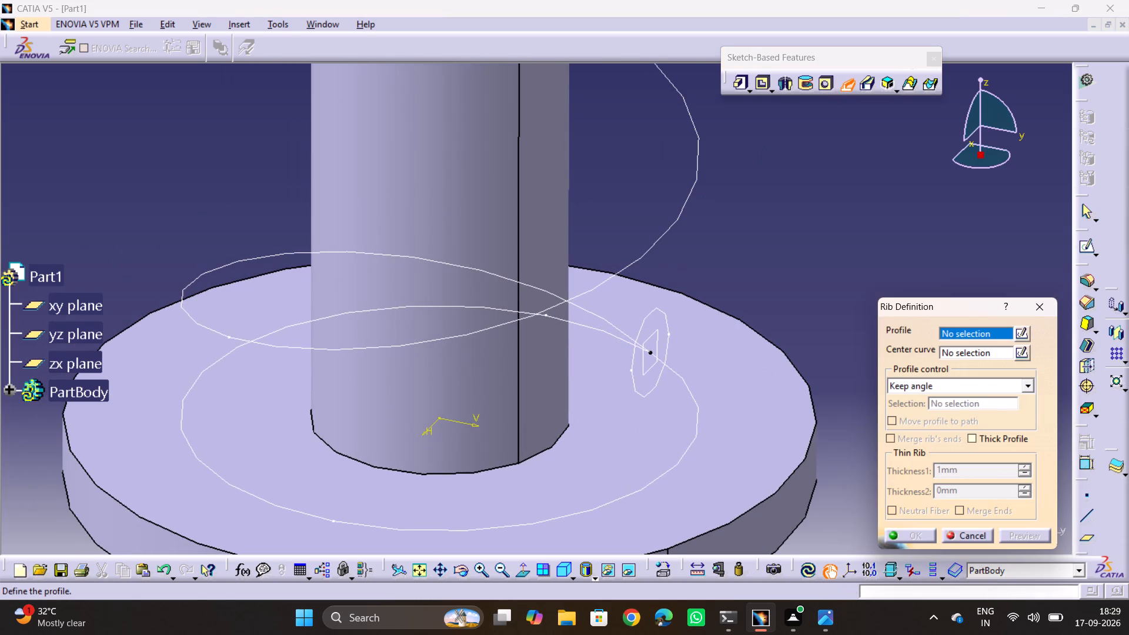
left_click(647, 313)
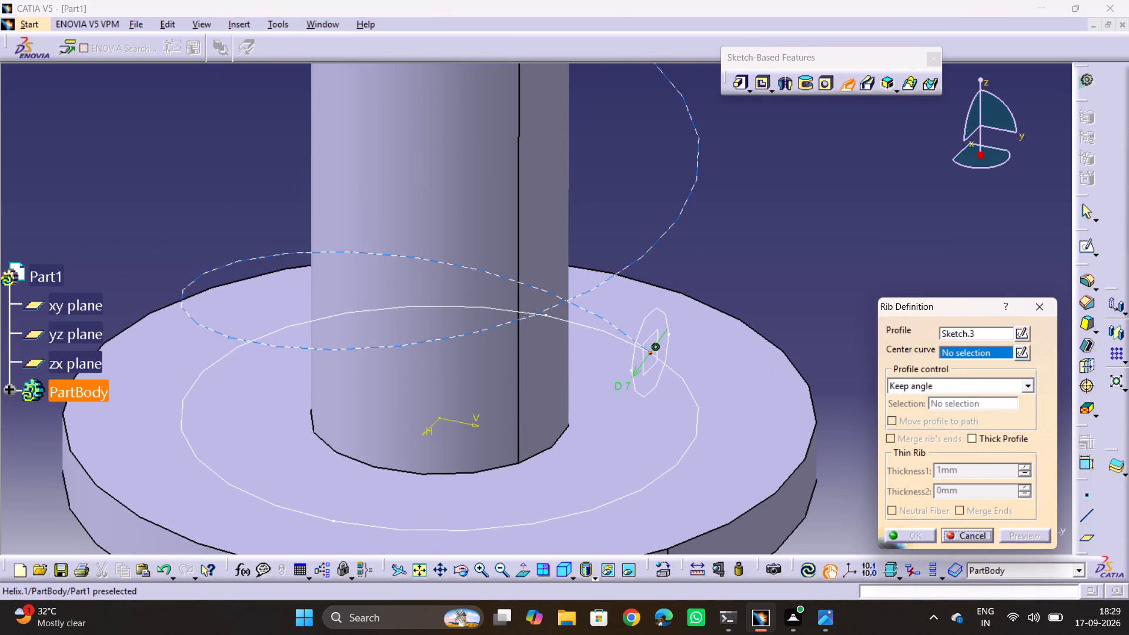
left_click(589, 310)
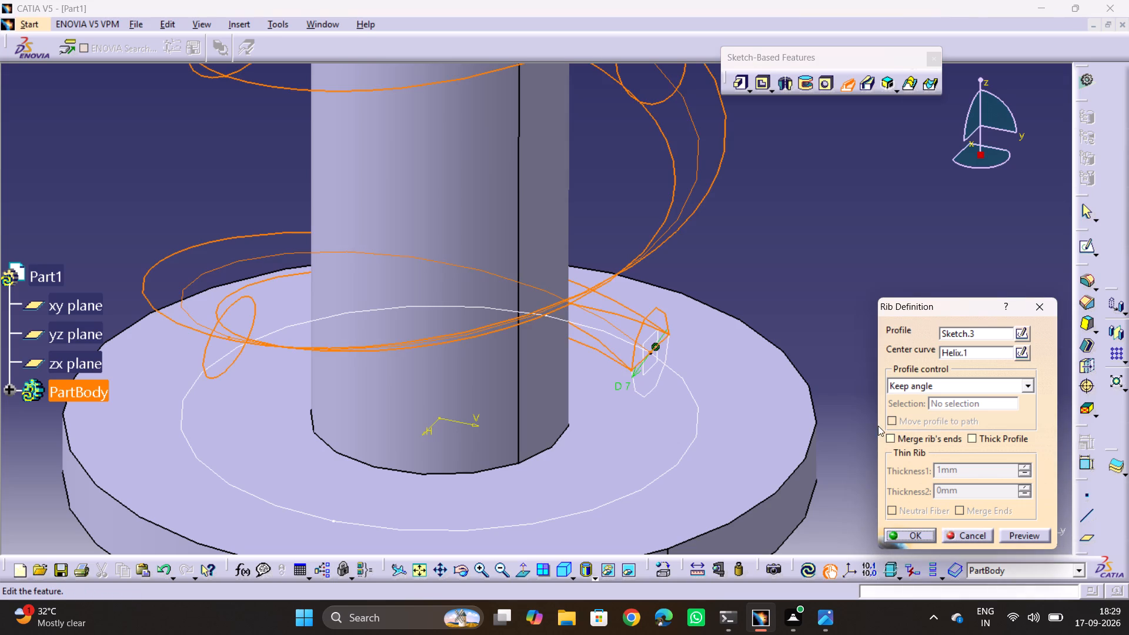
left_click(896, 440)
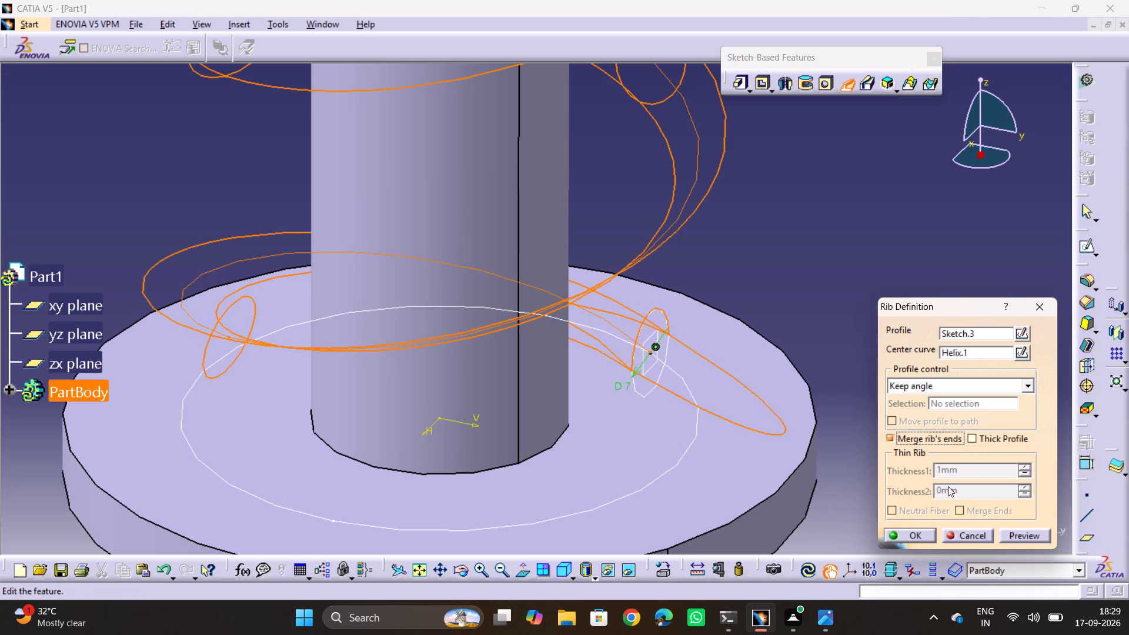
left_click(1020, 537)
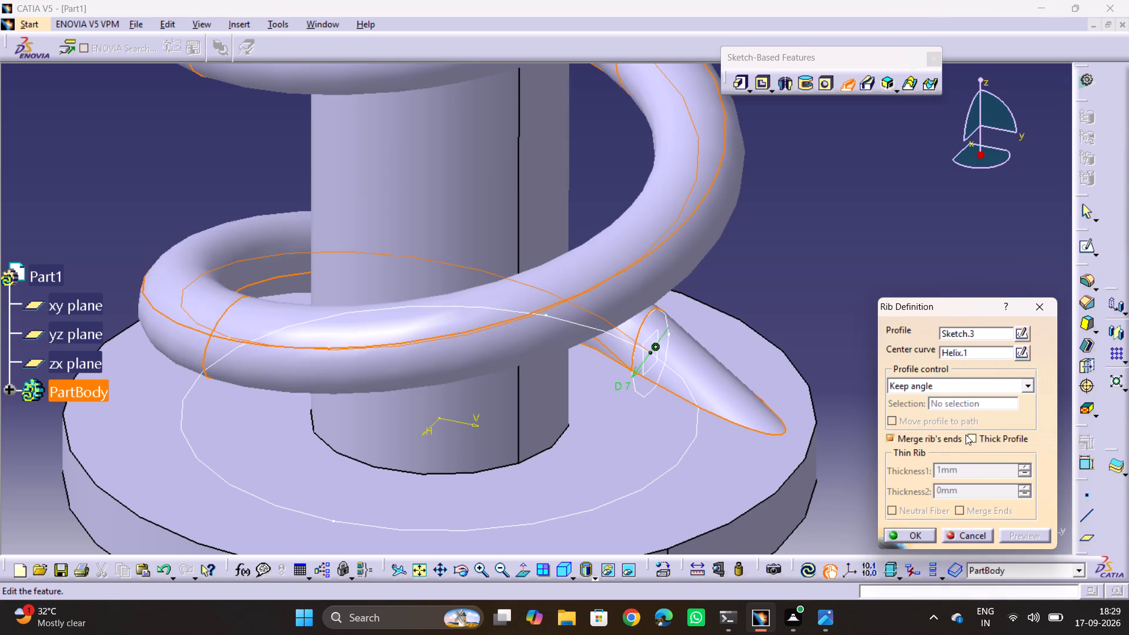
left_click(910, 529)
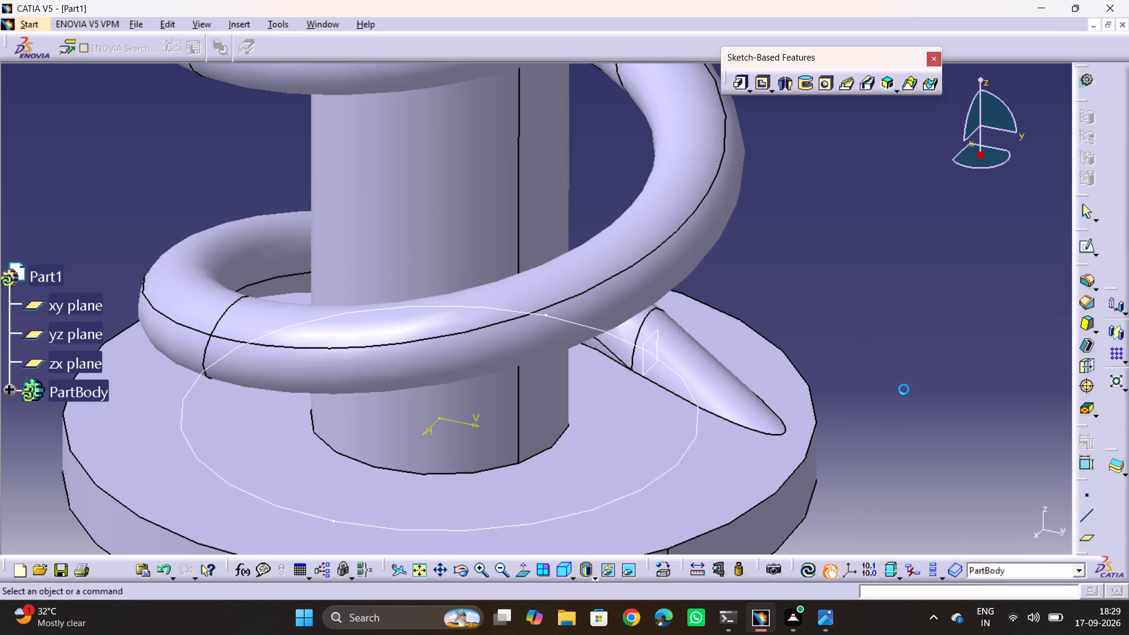
left_click(904, 388)
Hide the 40 mm circle sketch on the lower flange's top face.
middle_click_drag(844, 263, 837, 294, "ctrl")
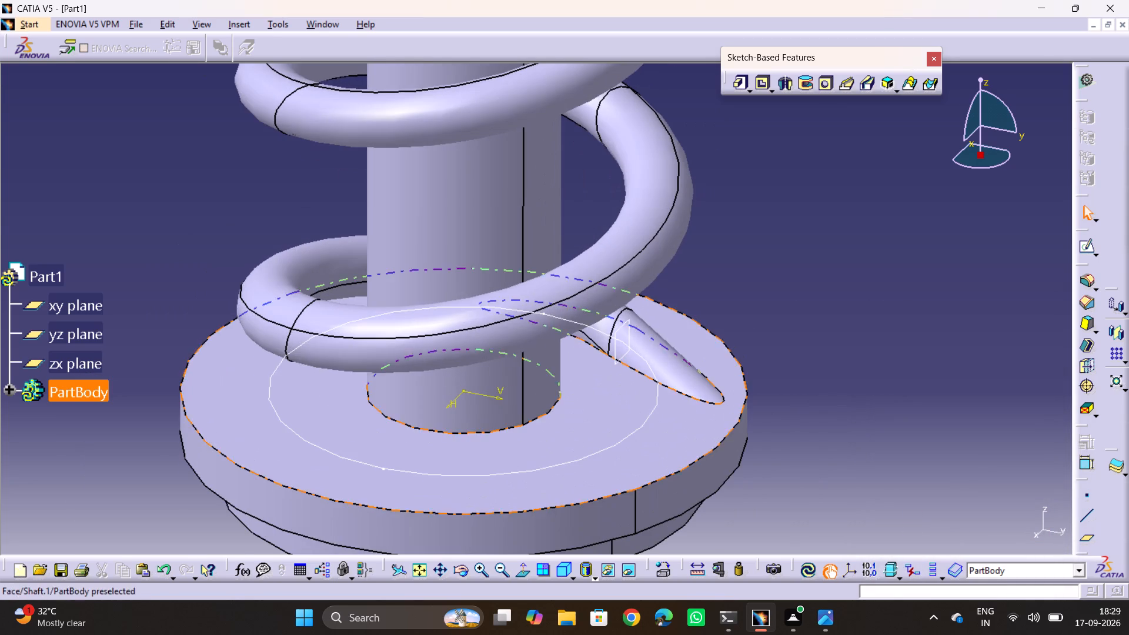
left_click(557, 464)
right_click(557, 464)
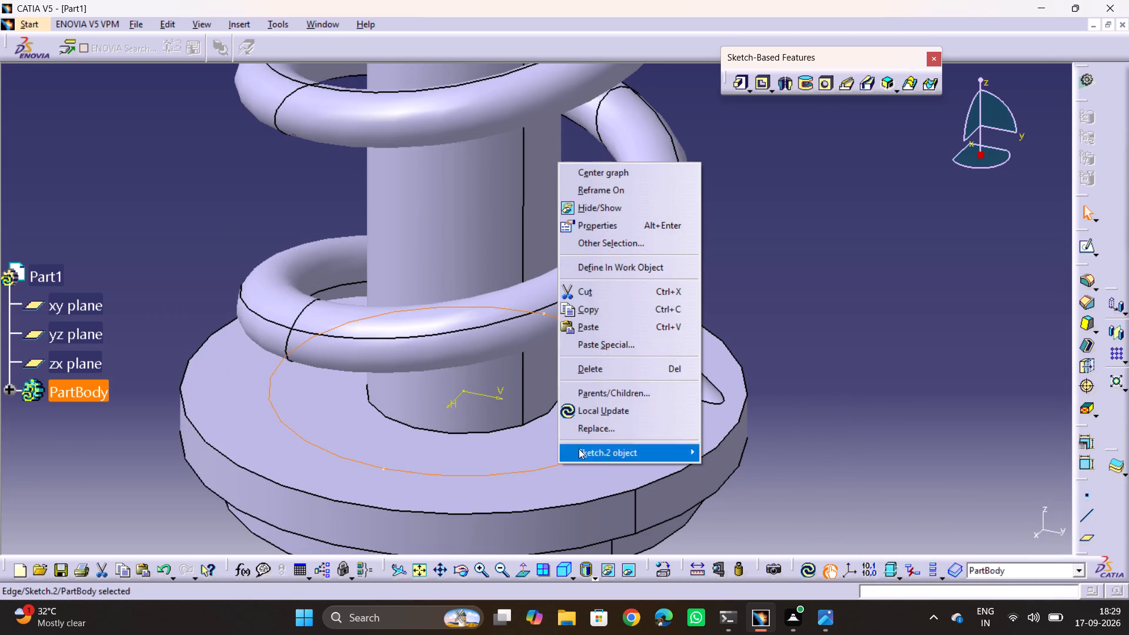
left_click(597, 209)
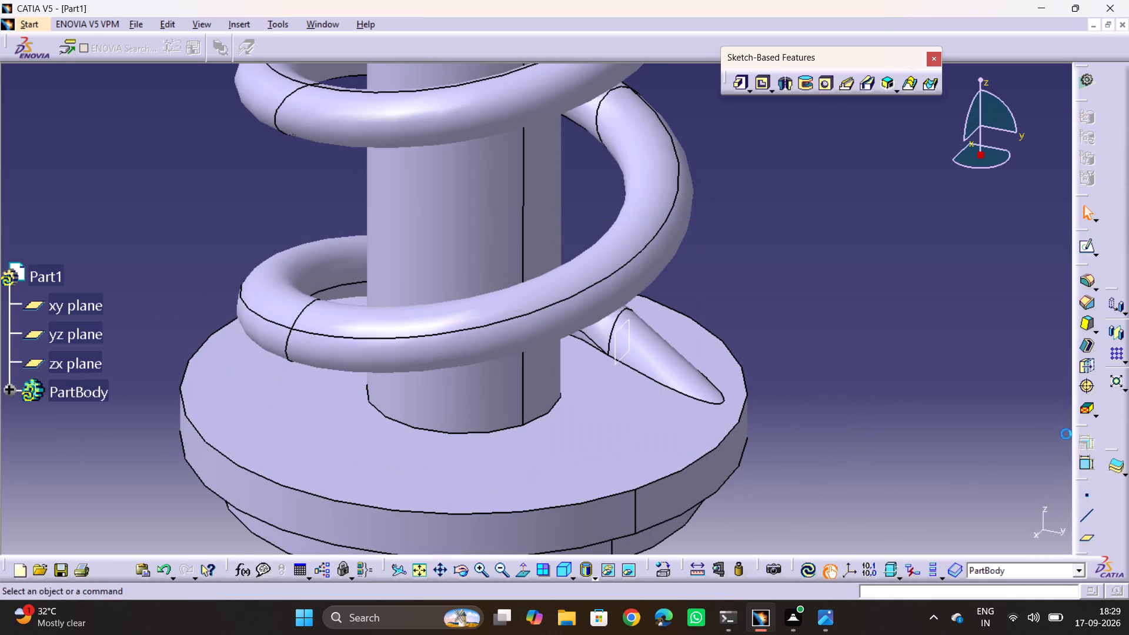
Hide the reference plane at the spring's lower end above the lower flange.
left_click(619, 358)
right_click(619, 358)
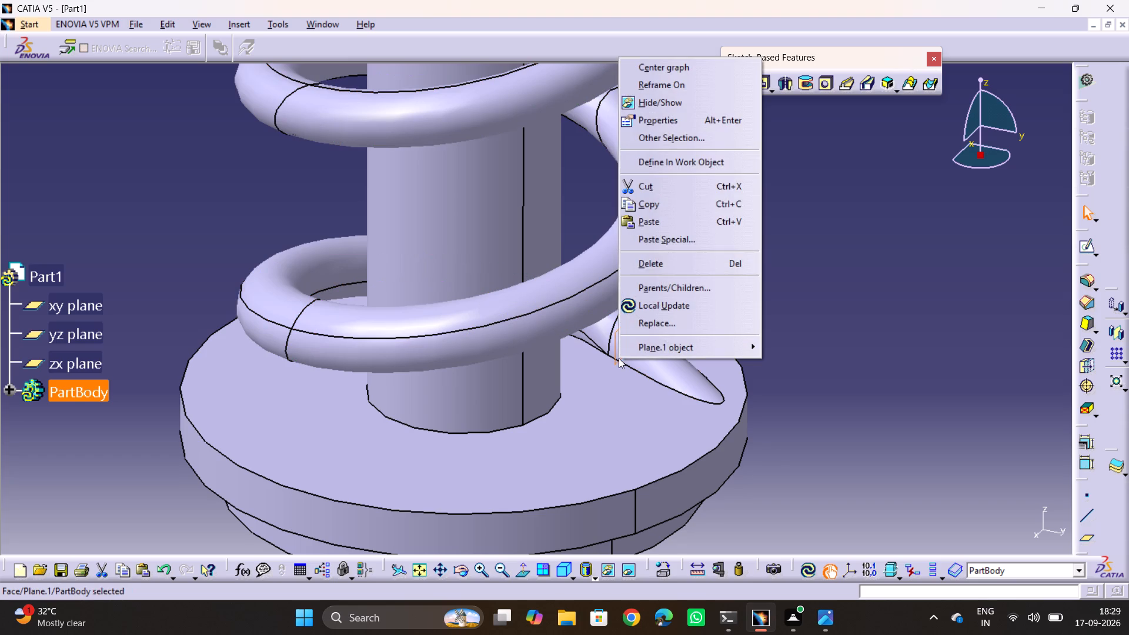
left_click(657, 106)
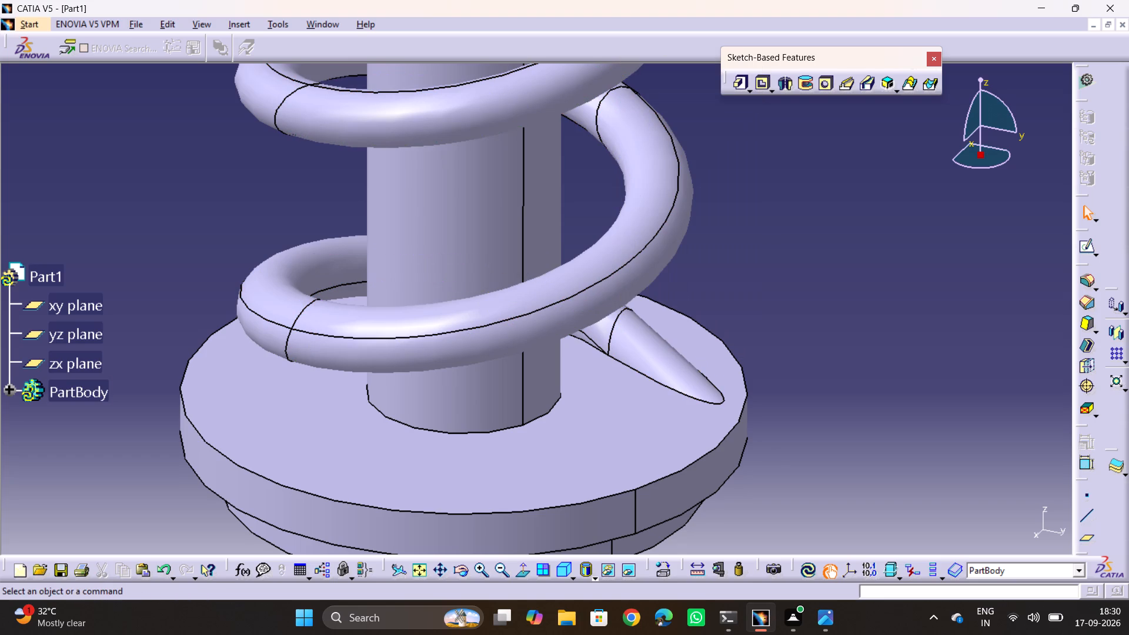
left_click(816, 393)
Inspect the whole rod and swept spring from several angles and distances.
middle_click_drag(829, 229, 814, 386, "ctrl")
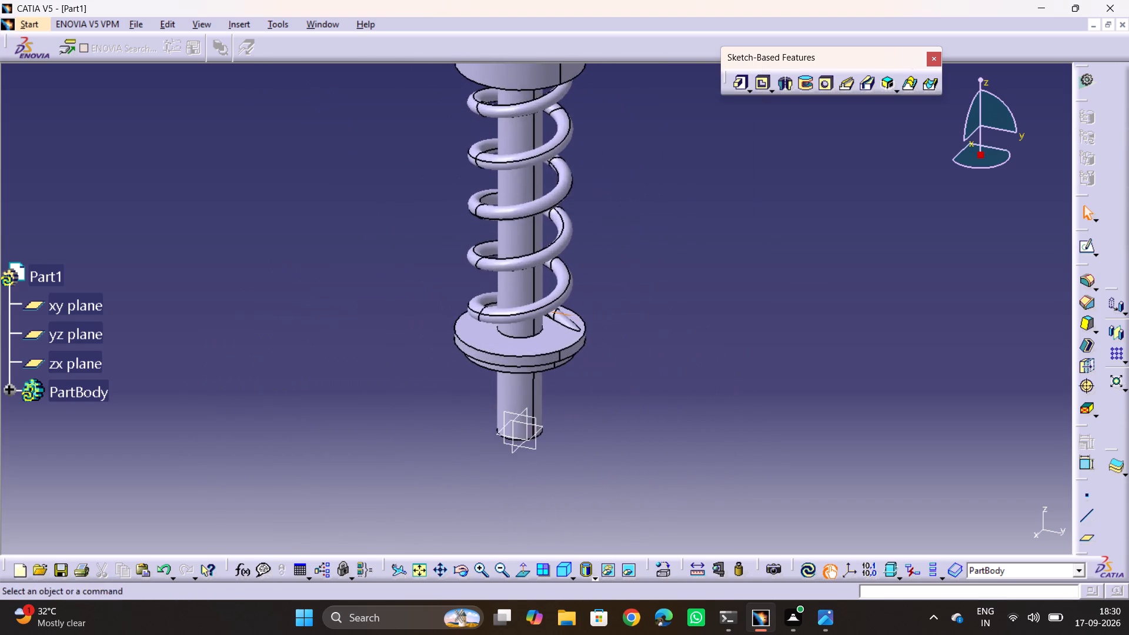
middle_click_drag(617, 290, 664, 422)
middle_click_drag(651, 301, 815, 369)
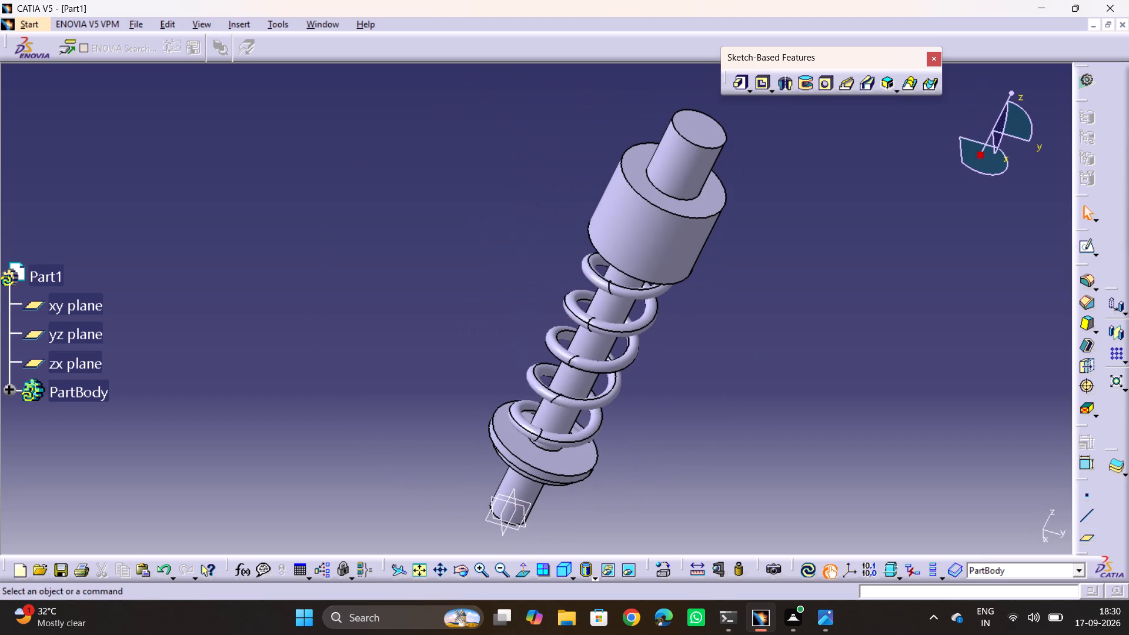
middle_click_drag(663, 210, 719, 228)
middle_click_drag(616, 215, 629, 155, "ctrl")
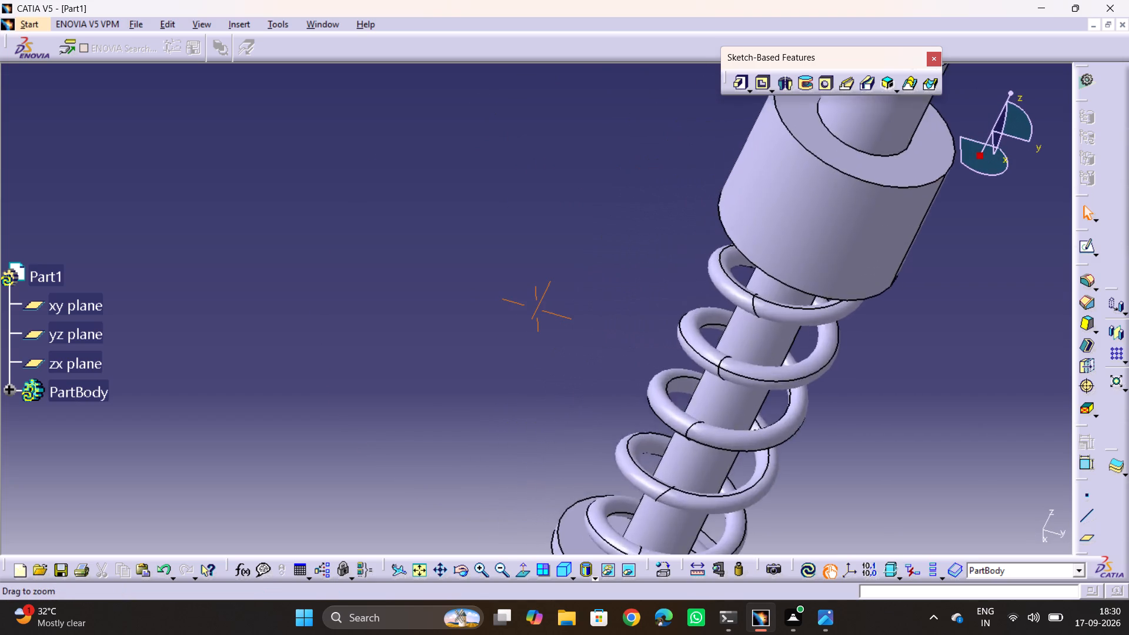
middle_click_drag(629, 155, 563, 280, "ctrl")
middle_click_drag(574, 256, 620, 302, "shift")
middle_click_drag(608, 289, 634, 235)
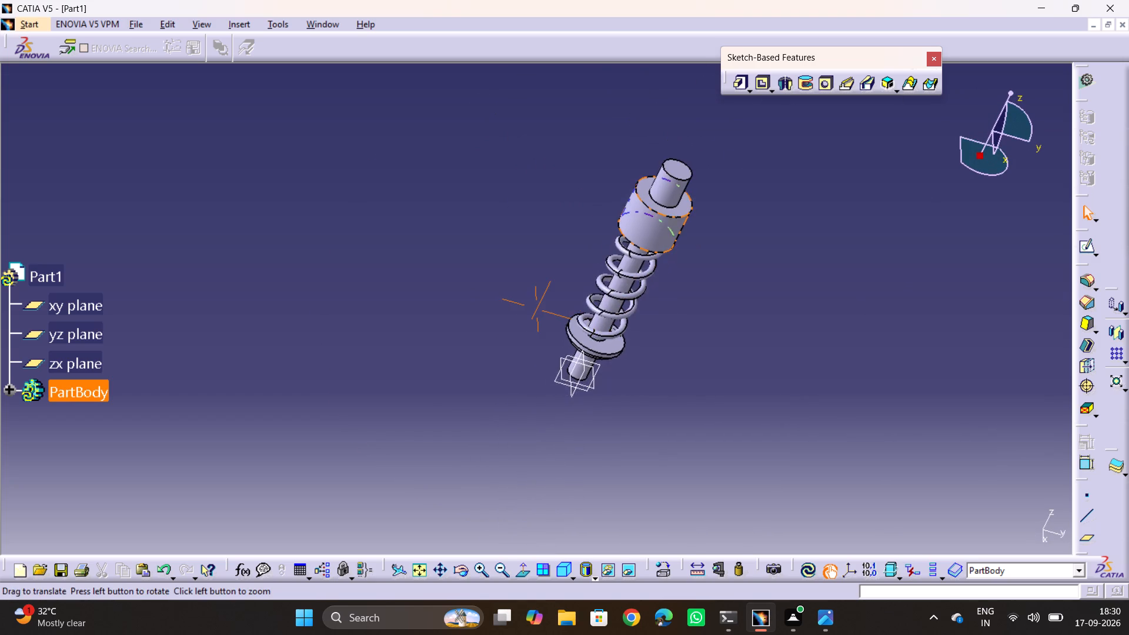
middle_click_drag(634, 235, 585, 312)
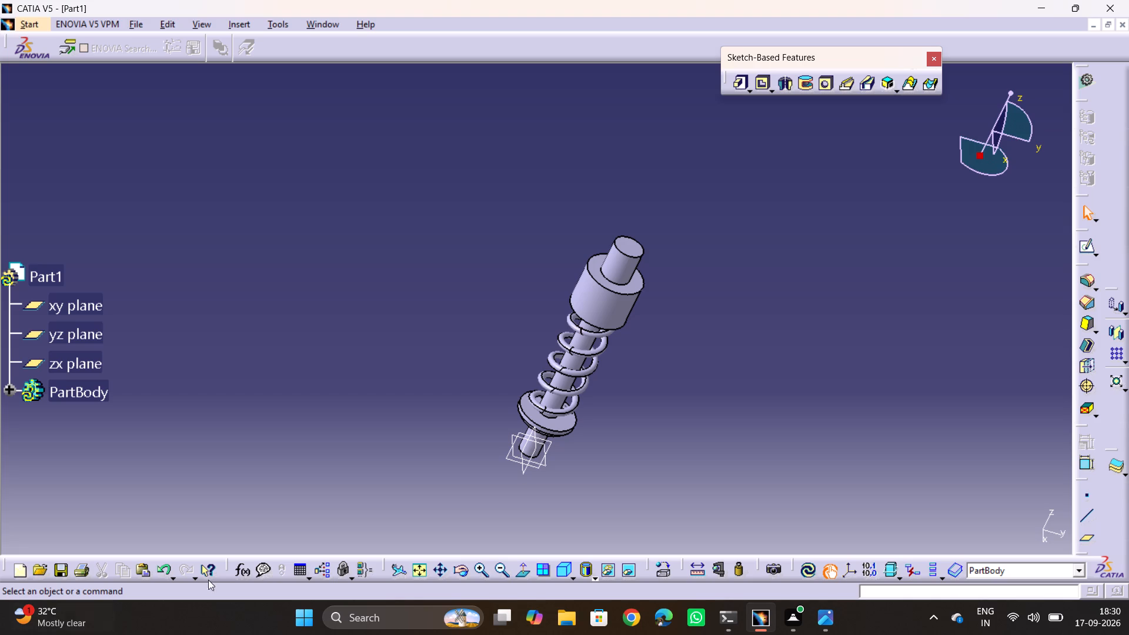
middle_click_drag(724, 401, 744, 313, "ctrl")
middle_click_drag(571, 348, 539, 256)
middle_click_drag(539, 256, 526, 261)
key("Escape")
key("Escape")
key("Escape")
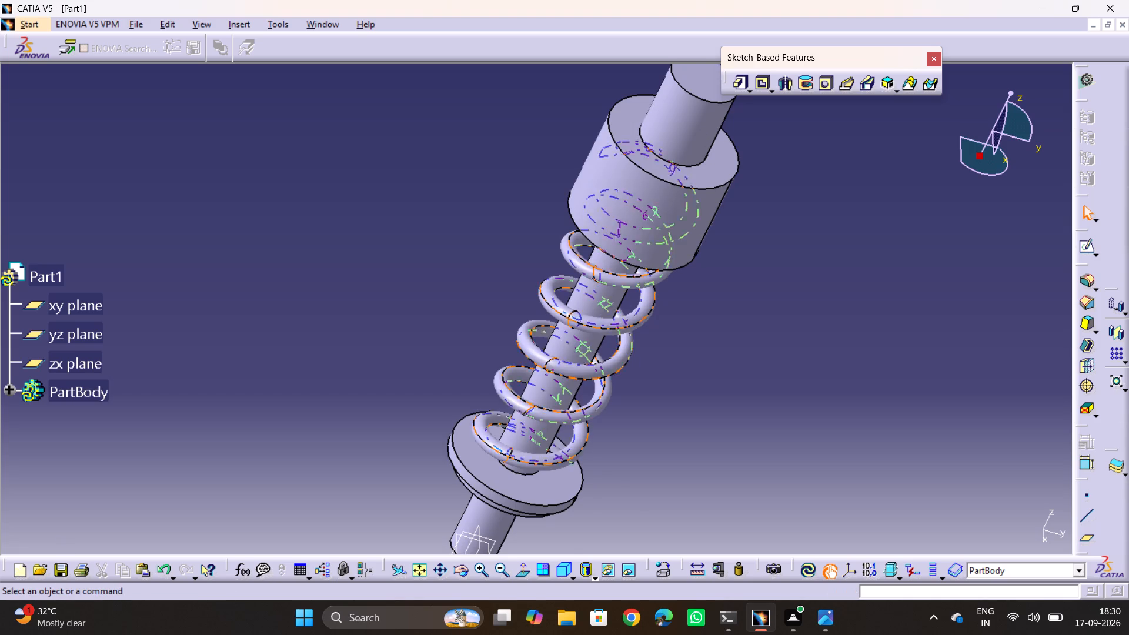
middle_click_drag(733, 320, 700, 309)
middle_click_drag(659, 260, 668, 324, "ctrl")
middle_click_drag(648, 289, 619, 250)
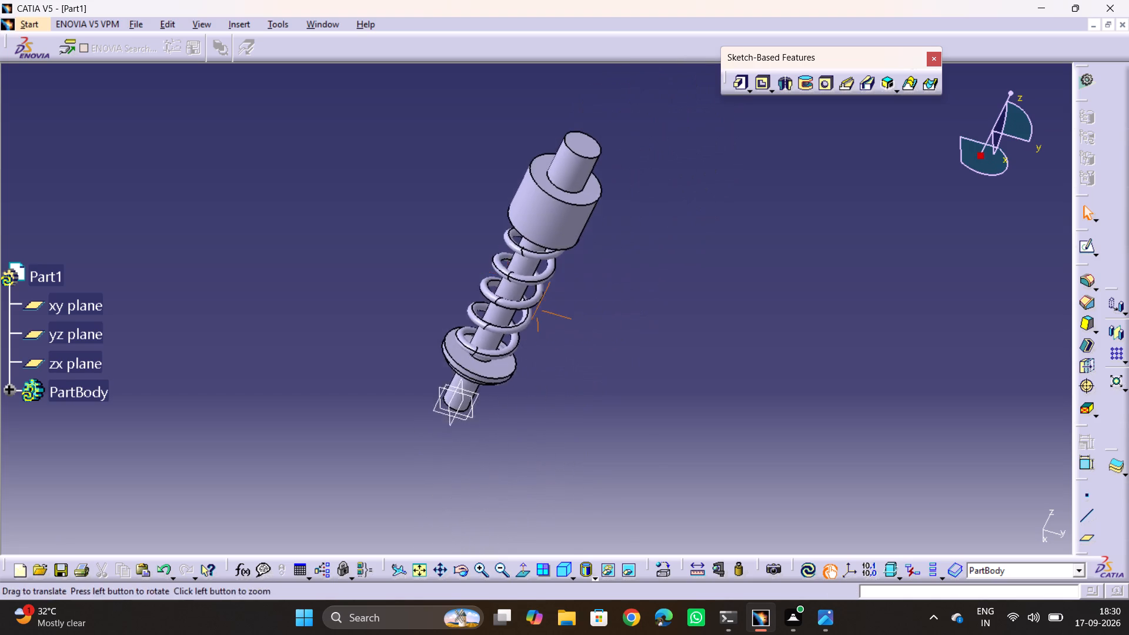
middle_click_drag(619, 250, 715, 290)
middle_click_drag(702, 288, 677, 258, "shift")
middle_click_drag(605, 377, 493, 212)
left_click_drag(605, 377, 493, 212)
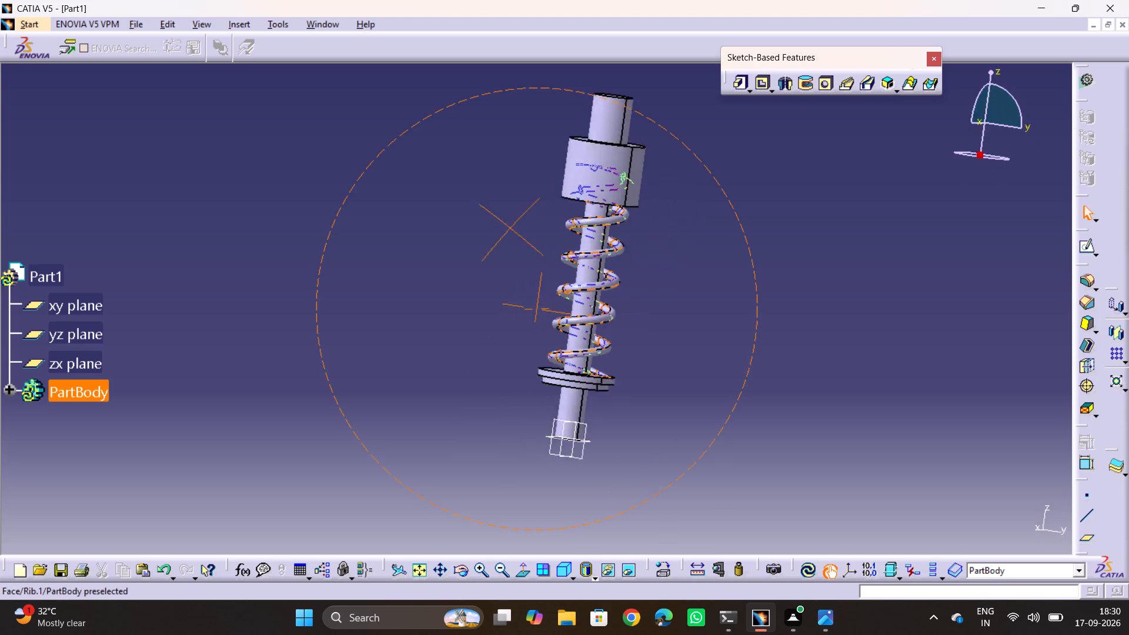
middle_click_drag(493, 212, 490, 305)
left_click_drag(493, 212, 490, 305)
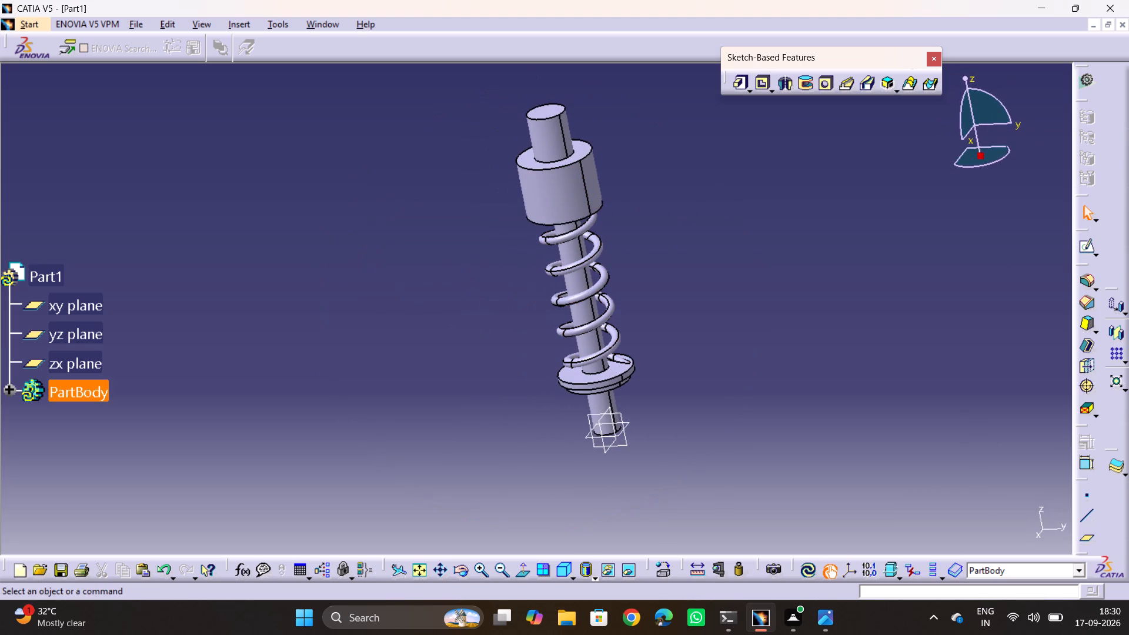
left_click(657, 319)
middle_click_drag(688, 226, 708, 327)
left_click_drag(522, 291, 534, 295)
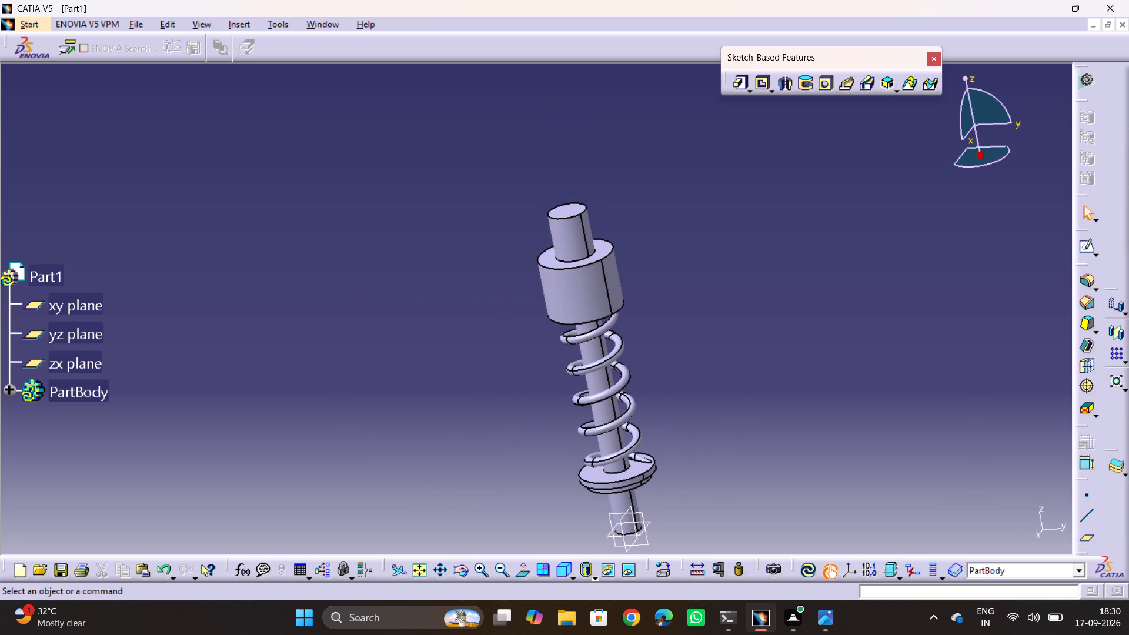
left_click_drag(534, 295, 608, 323)
left_click(797, 265)
key("Escape")
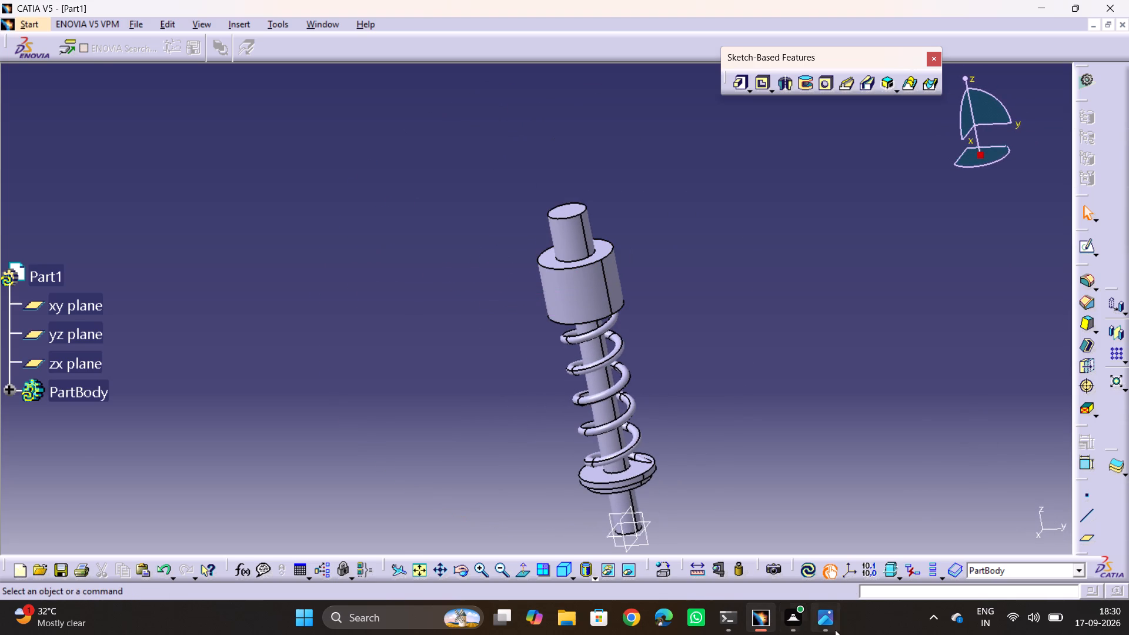
Switch to the Photos drawing of Exercise 29 and examine end-eye details A and B with section views C-C and D-D.
left_click(835, 630)
scroll(489, 298, "up", 5)
middle_click_drag(565, 188, 566, 284)
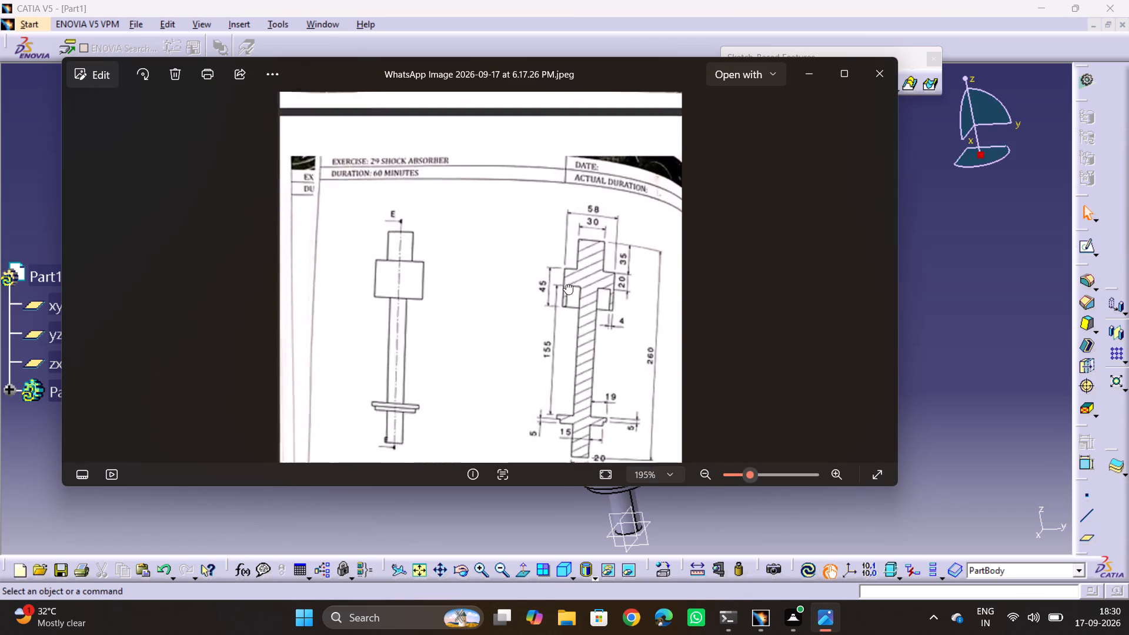
middle_click_drag(566, 284, 562, 533)
middle_click_drag(536, 158, 515, 367)
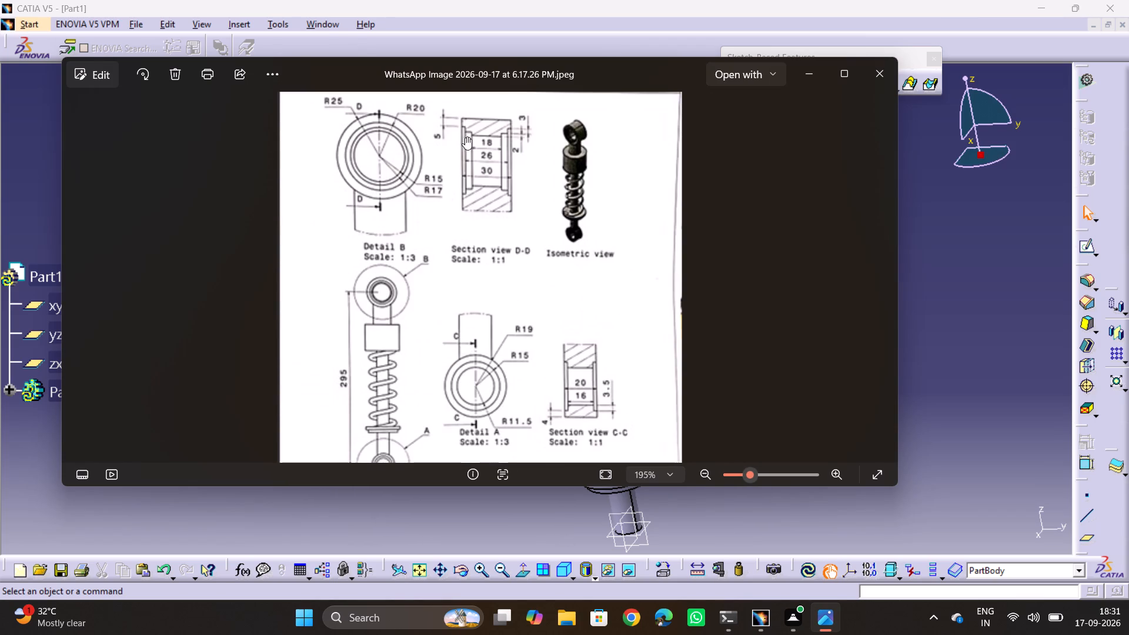
left_click(927, 333)
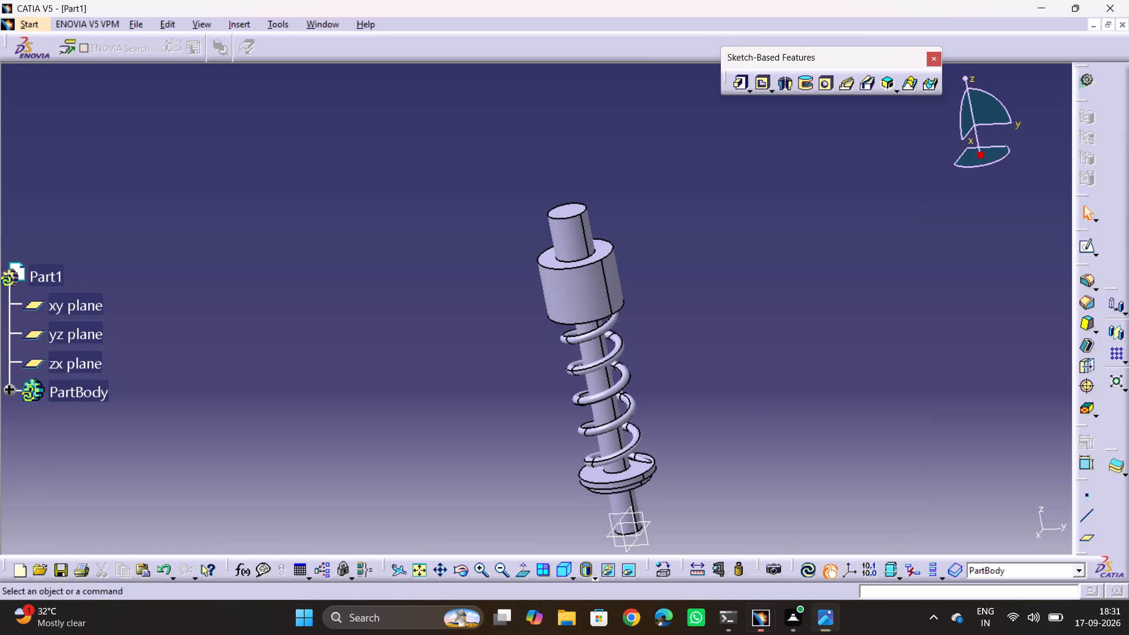
left_click(834, 619)
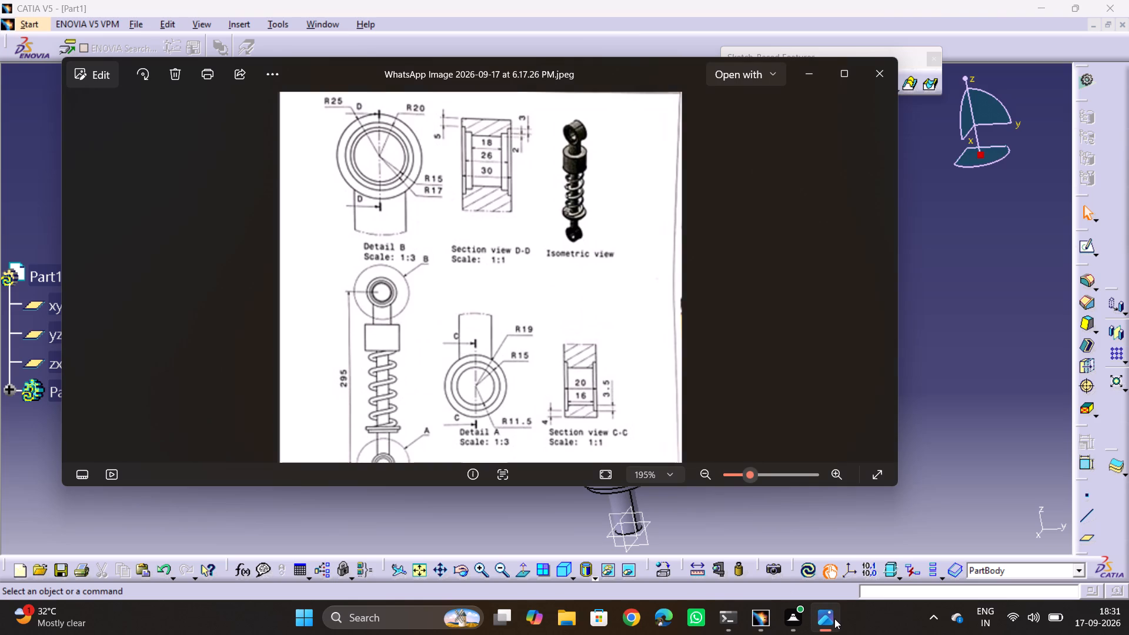
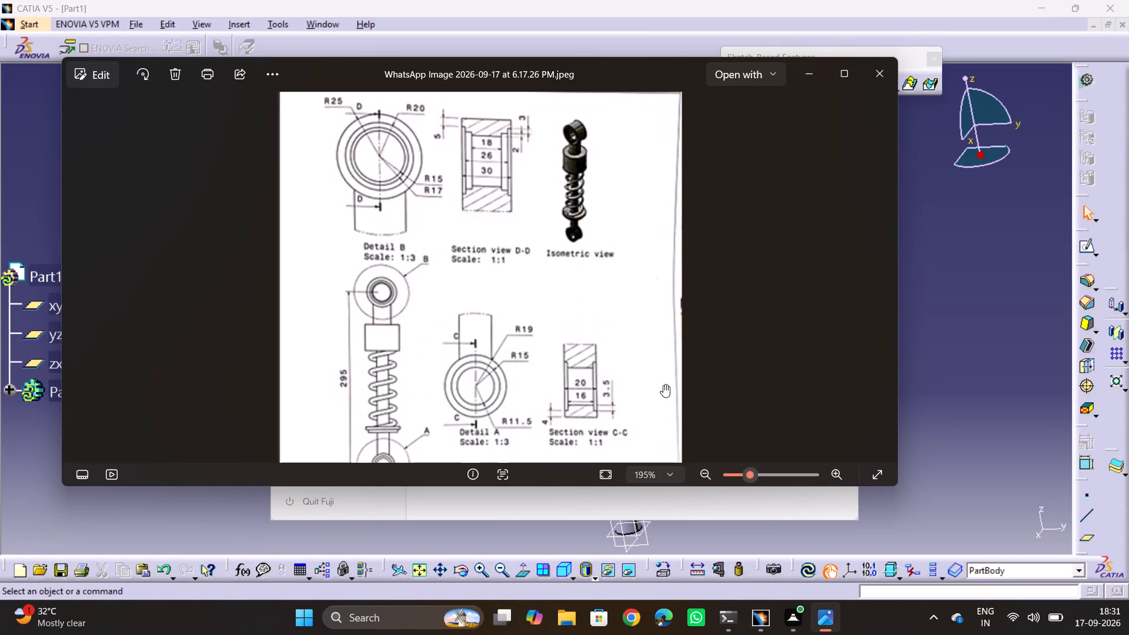
Switch back to CATIA and open a new sketch on the yz plane.
left_click(757, 617)
middle_click_drag(594, 407, 612, 393)
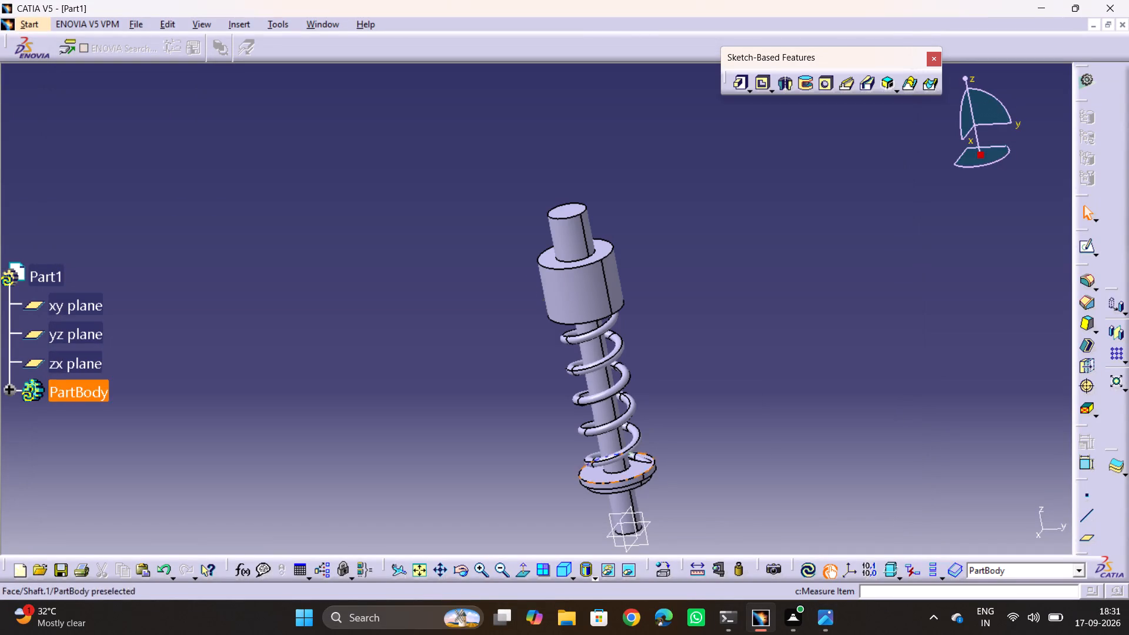
middle_click_drag(612, 393, 616, 359)
left_click(667, 464)
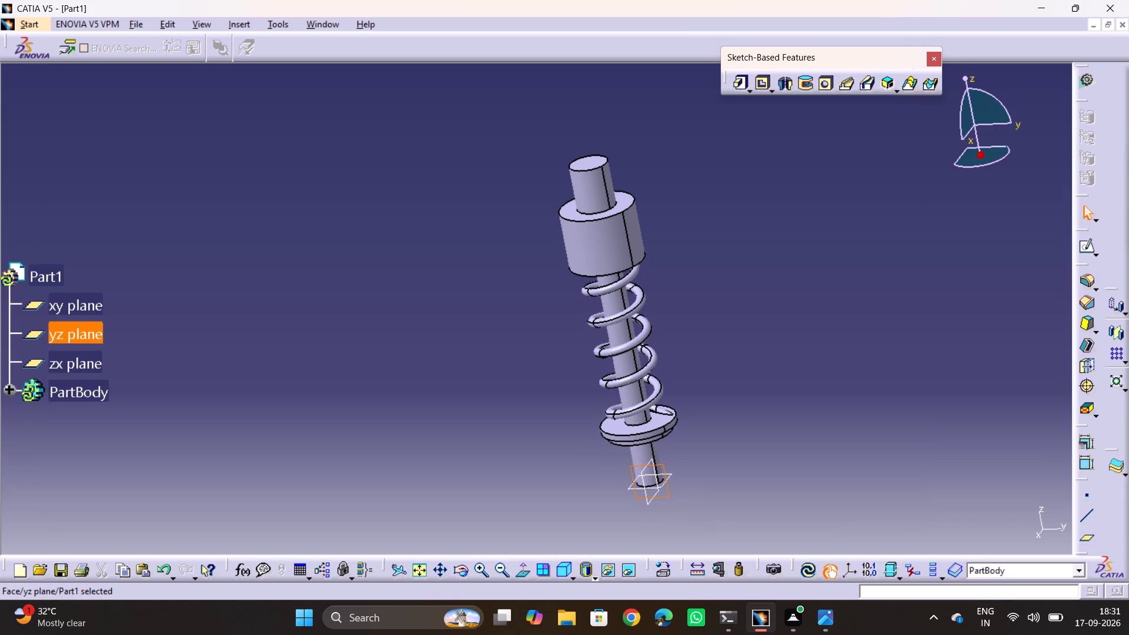
left_click(1082, 246)
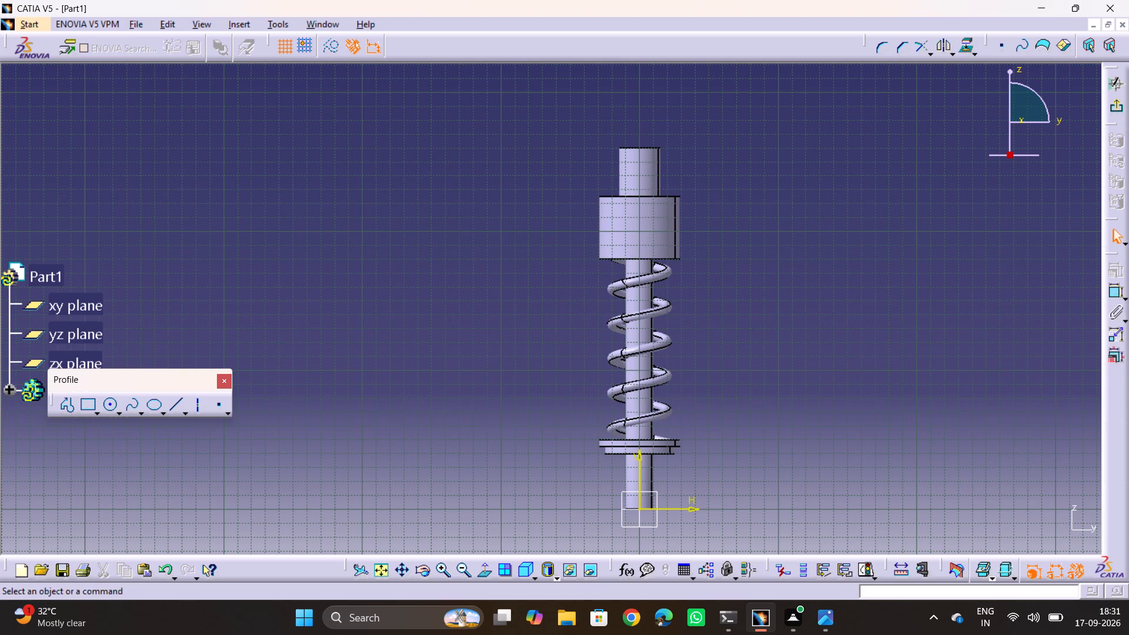
Sketch a circle about 52 mm in diameter above the rod's top end, centred on the rod axis.
middle_click_drag(676, 272, 666, 220, "ctrl")
middle_click_drag(708, 188, 609, 404)
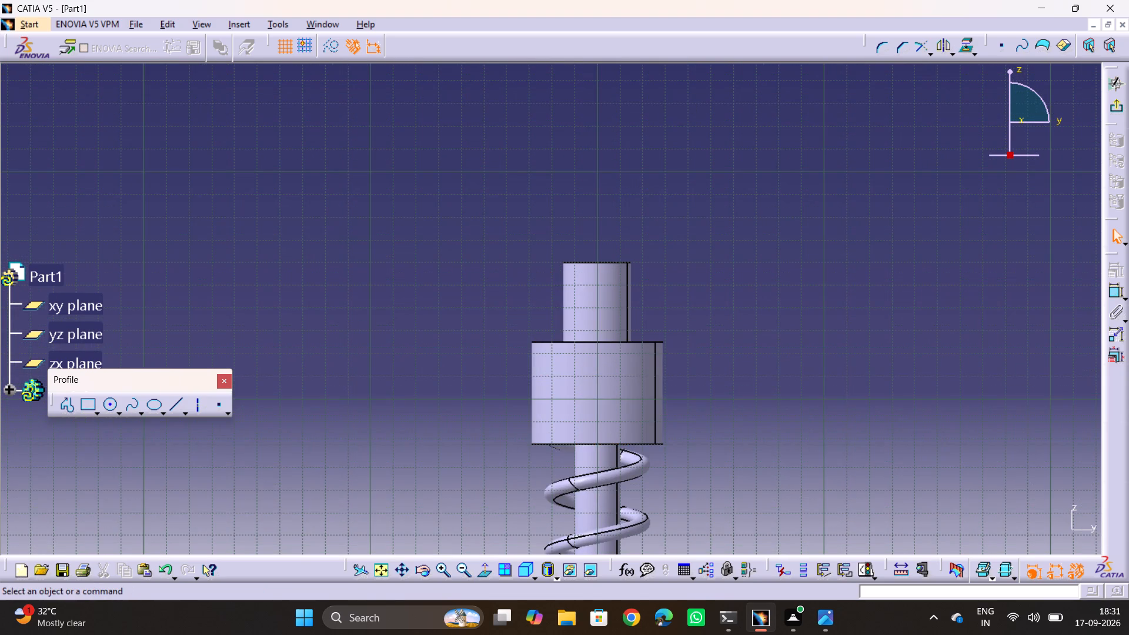
left_click(111, 406)
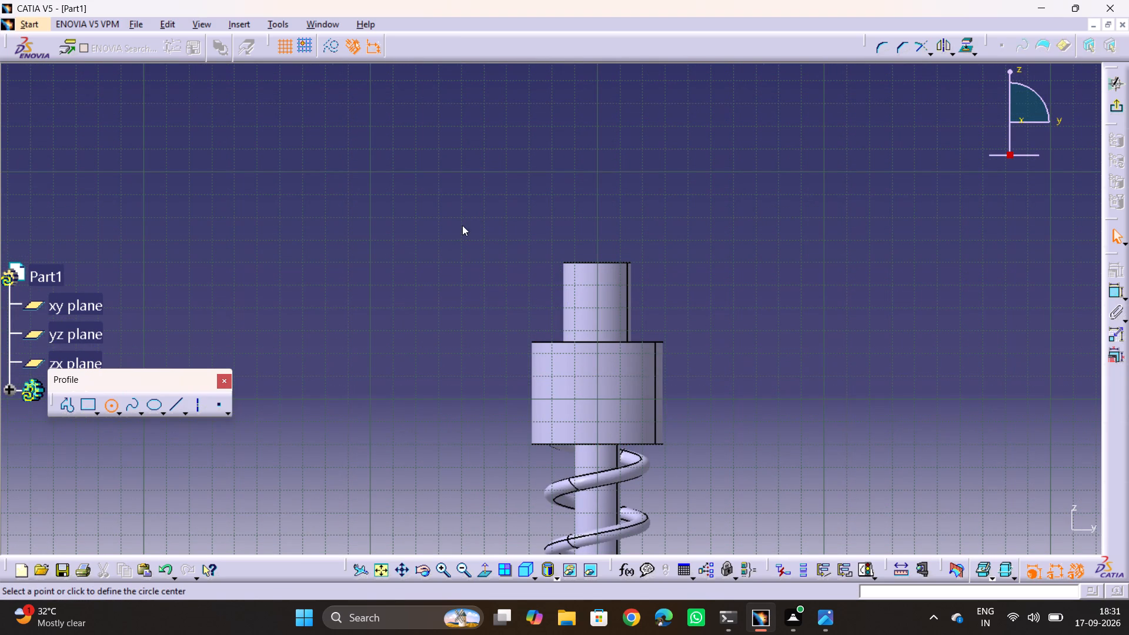
left_click(594, 183)
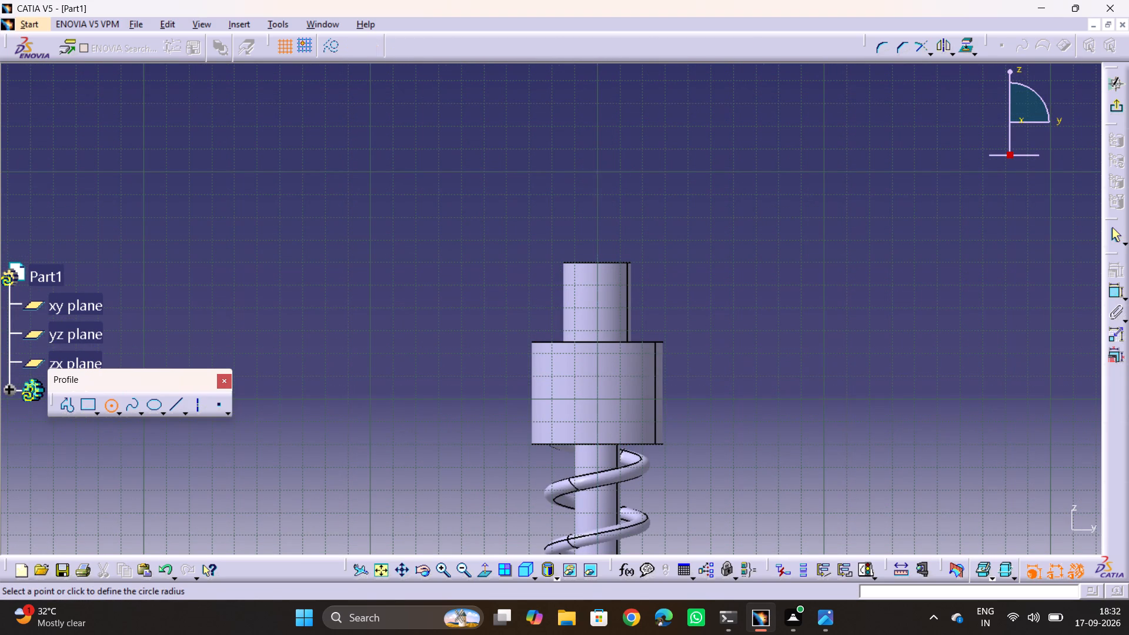
left_click(563, 229)
middle_click_drag(650, 275, 645, 136)
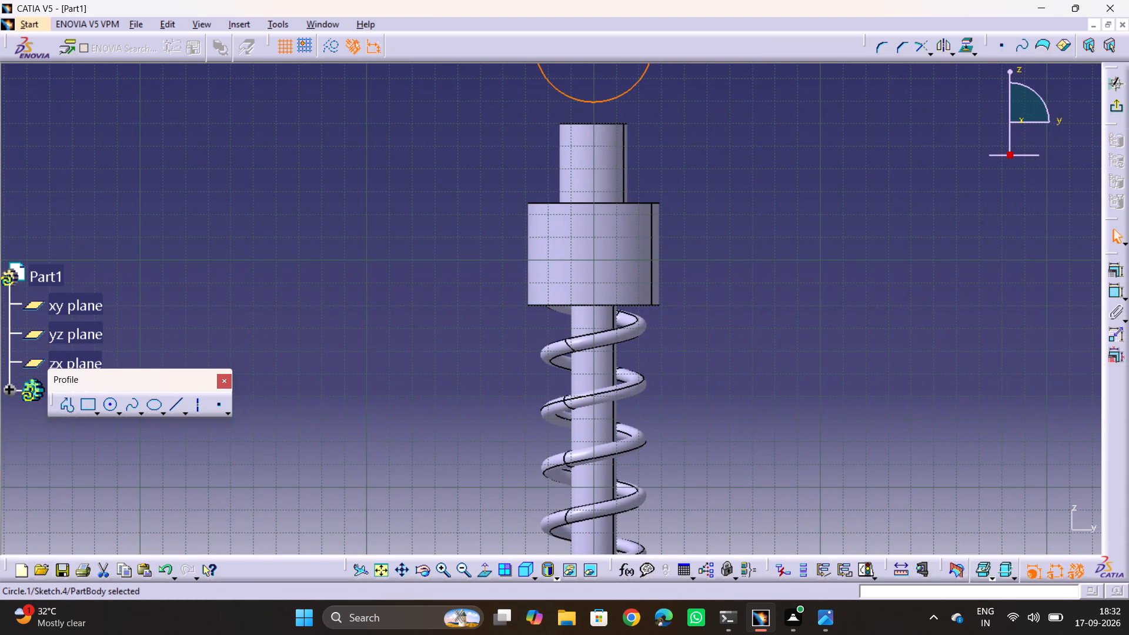
scroll(674, 172, "up", 1, "ctrl")
middle_click_drag(671, 170, 684, 224, "ctrl")
left_click(676, 229)
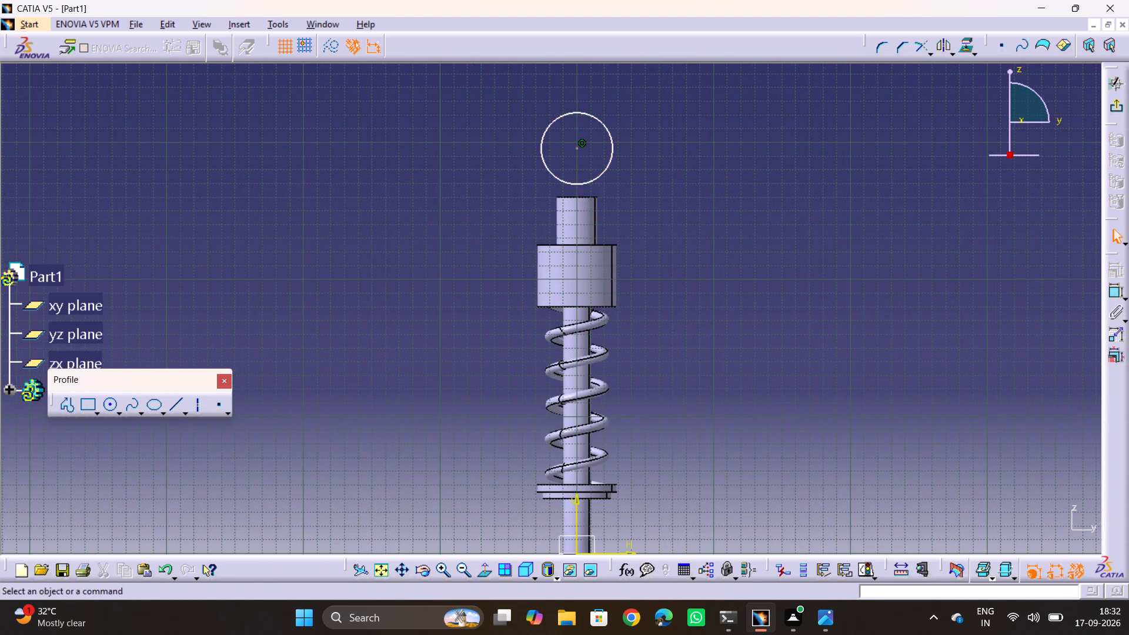
middle_click_drag(663, 304, 670, 236)
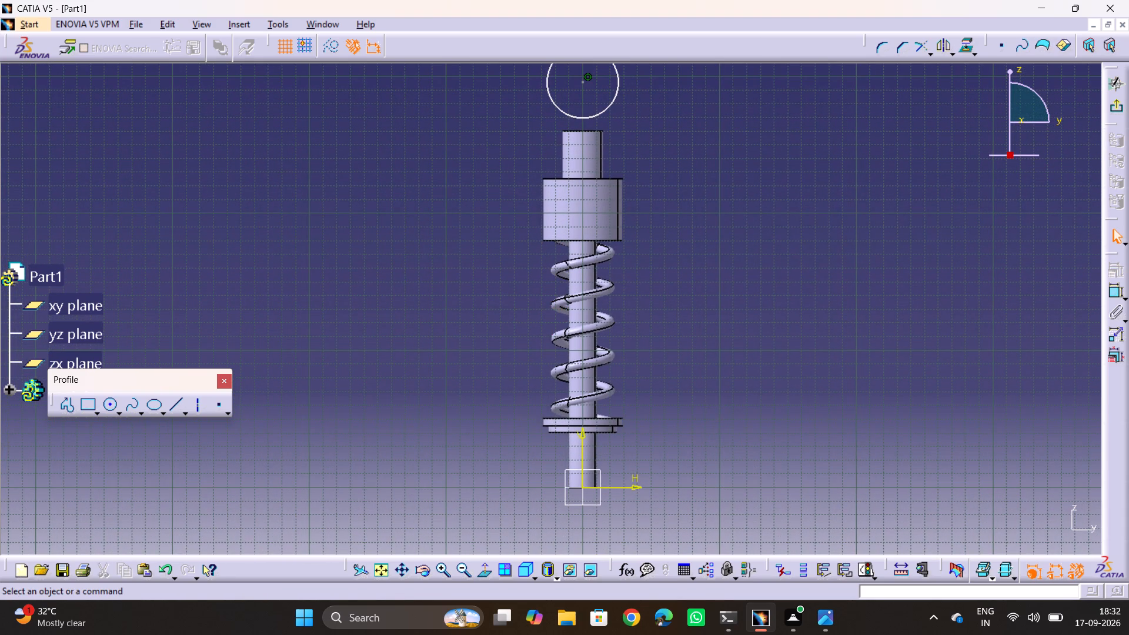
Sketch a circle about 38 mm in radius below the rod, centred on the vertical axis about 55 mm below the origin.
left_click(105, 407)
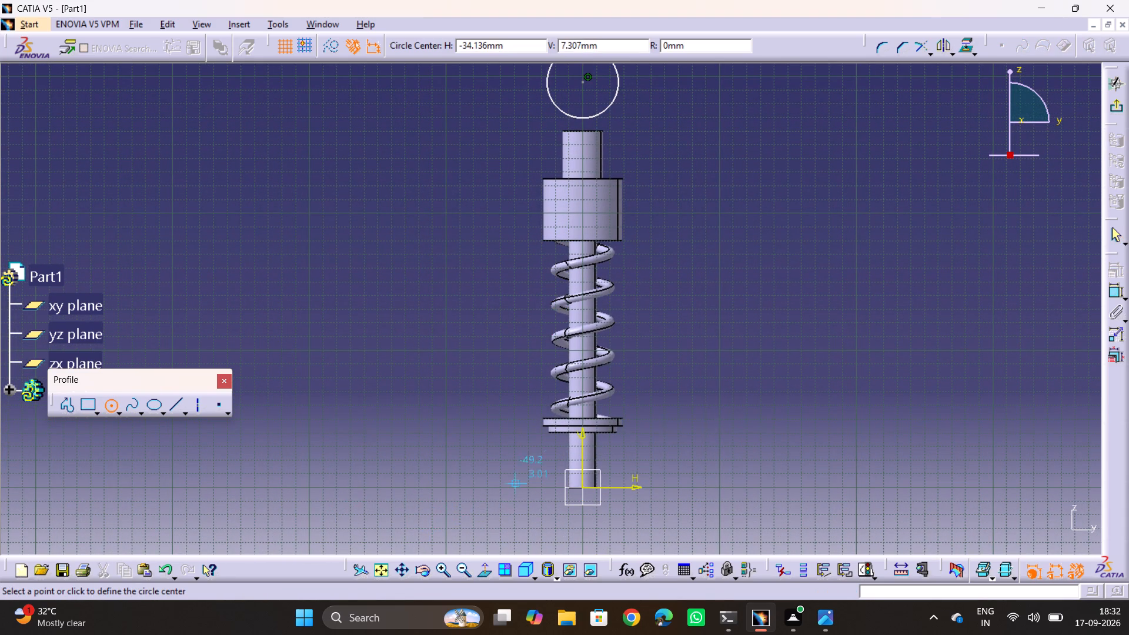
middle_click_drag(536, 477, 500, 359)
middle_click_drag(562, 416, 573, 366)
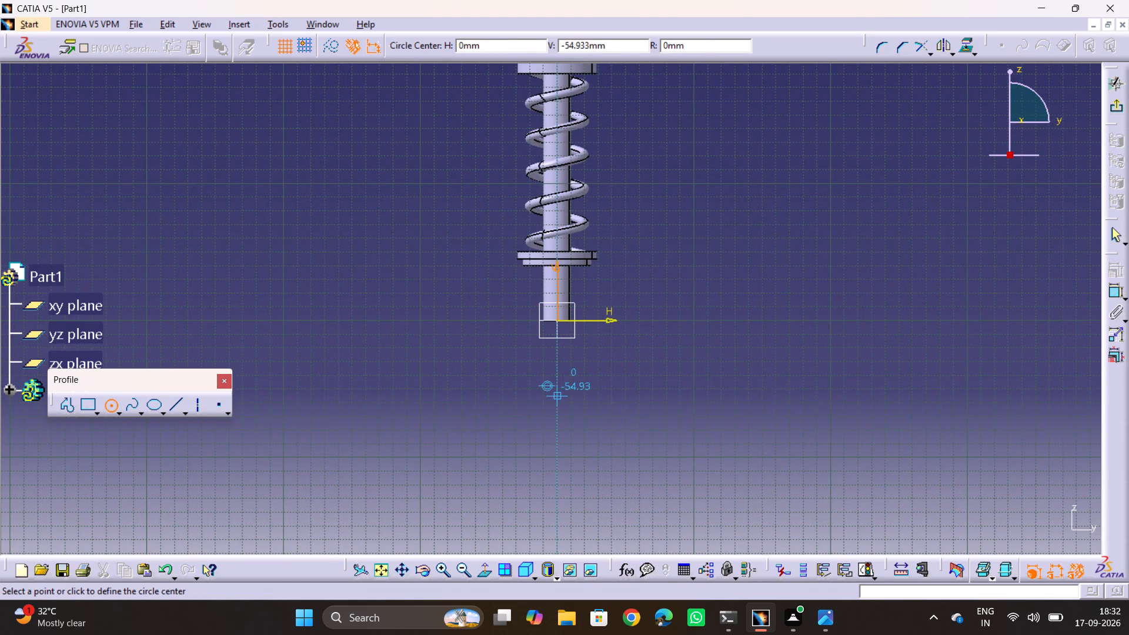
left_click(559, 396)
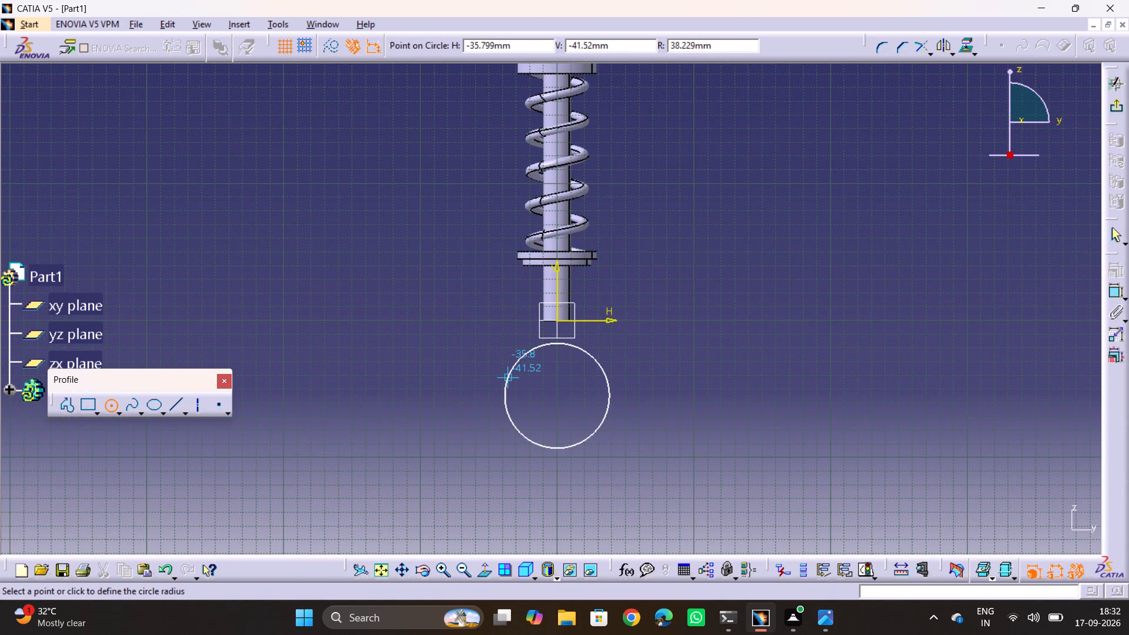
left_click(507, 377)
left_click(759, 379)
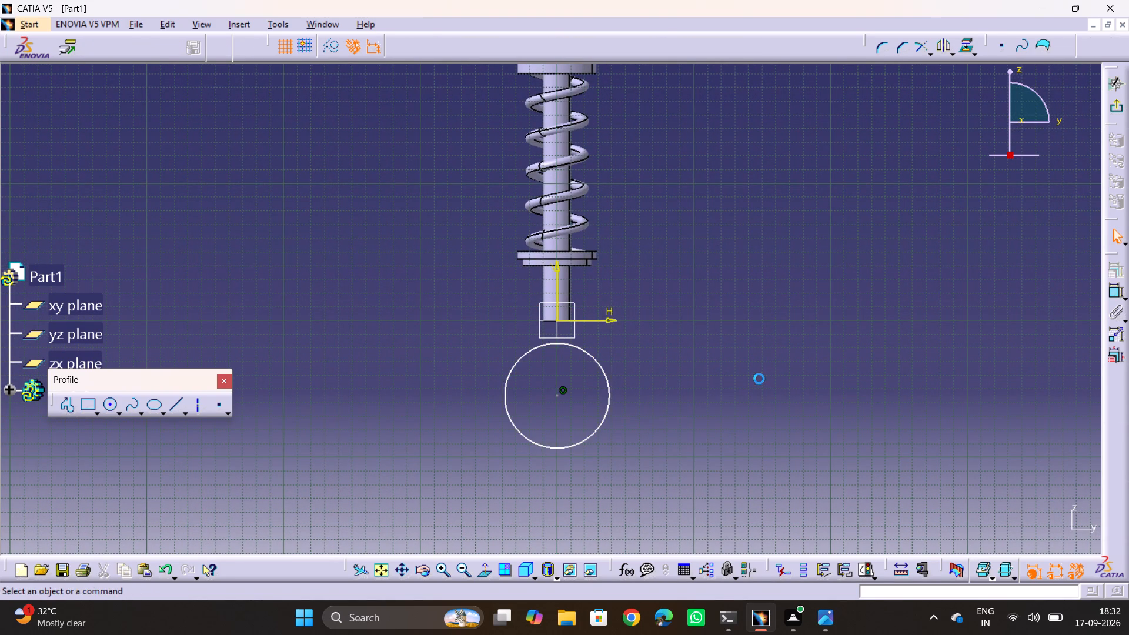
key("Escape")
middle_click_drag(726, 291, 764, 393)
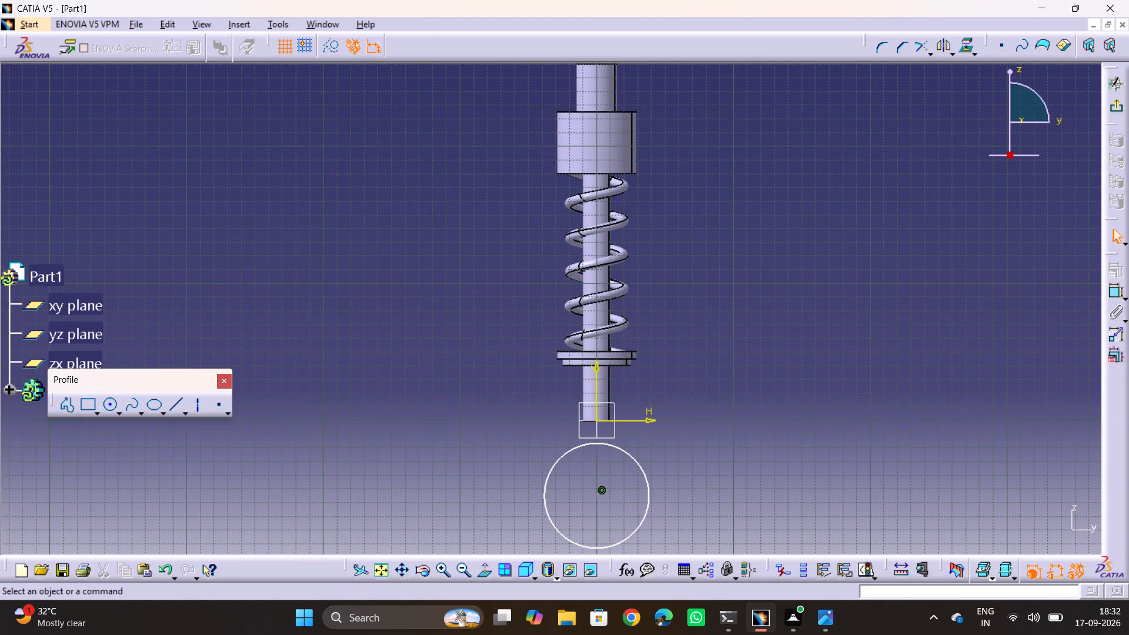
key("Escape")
Switch to the Photos drawing and examine details A and B, the front view and the sectioned rod dimensions for the eye positions.
key("alt+Tab")
middle_click_drag(476, 342, 445, 509)
middle_click_drag(430, 274, 429, 220)
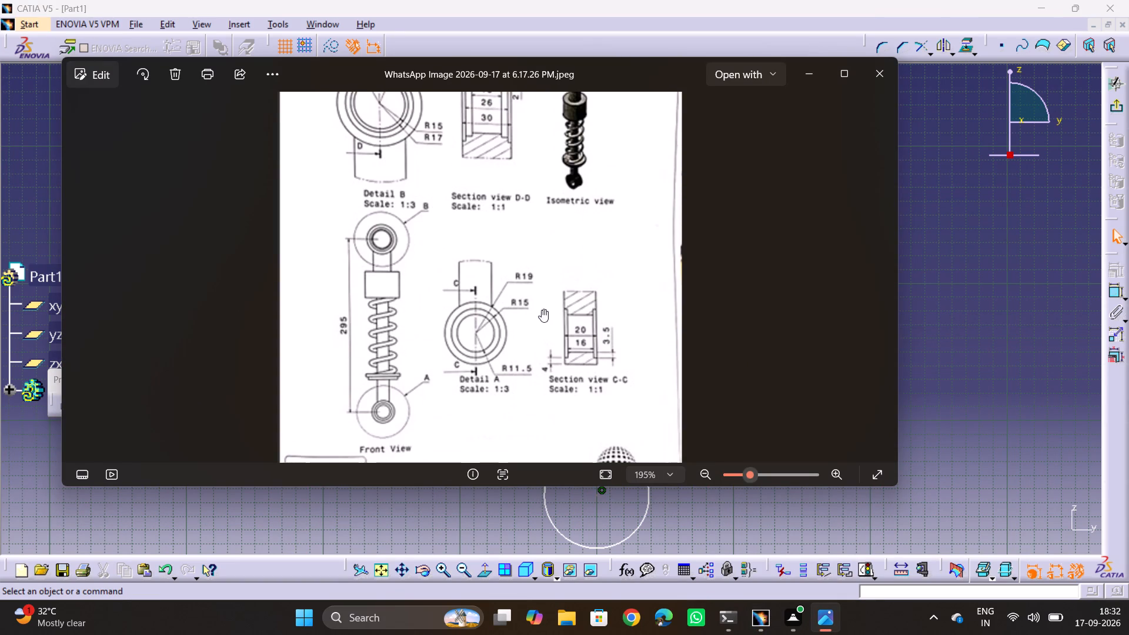
middle_click_drag(569, 269, 588, 362)
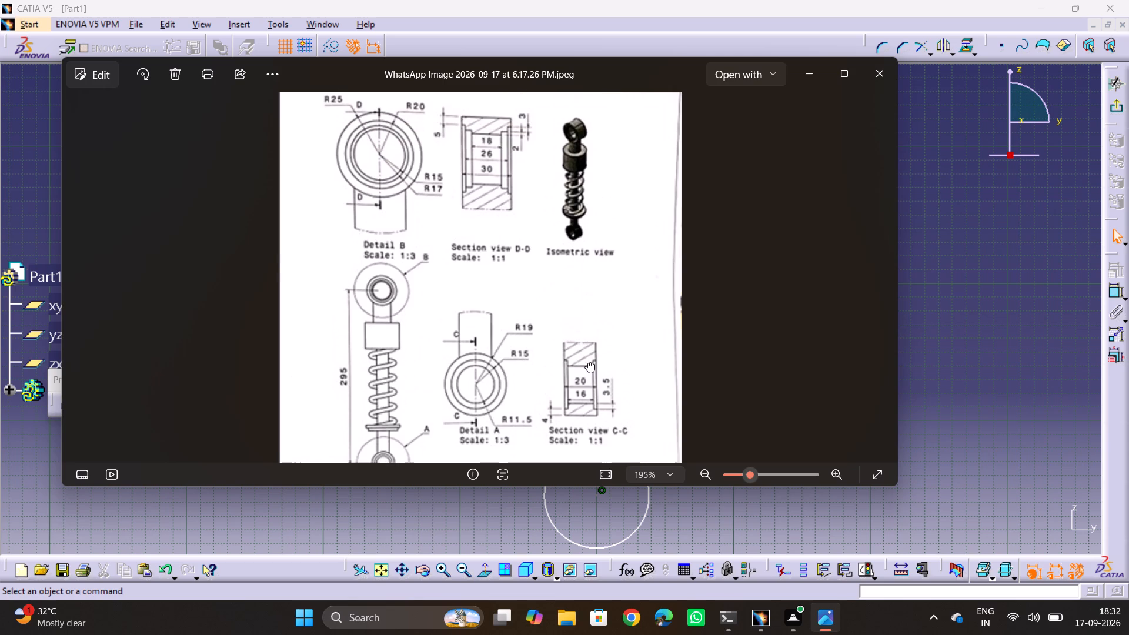
middle_click_drag(588, 362, 588, 363)
middle_click_drag(487, 411, 480, 348)
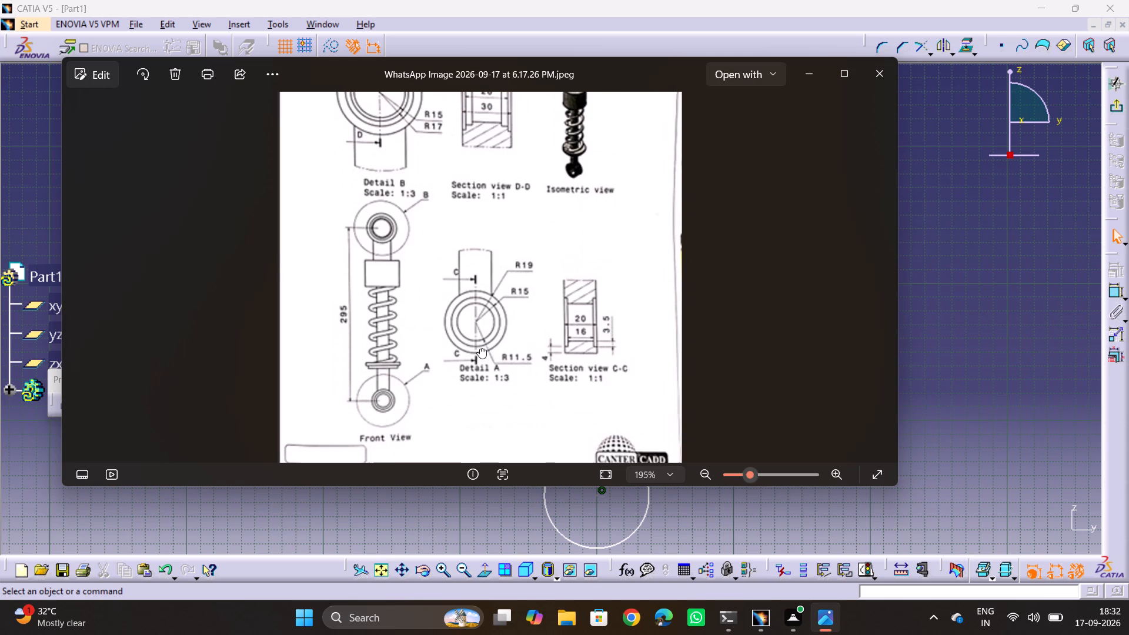
middle_click_drag(480, 348, 438, 456)
scroll(506, 263, "down", 3)
middle_click_drag(506, 292, 526, 0)
scroll(527, 255, "up", 3)
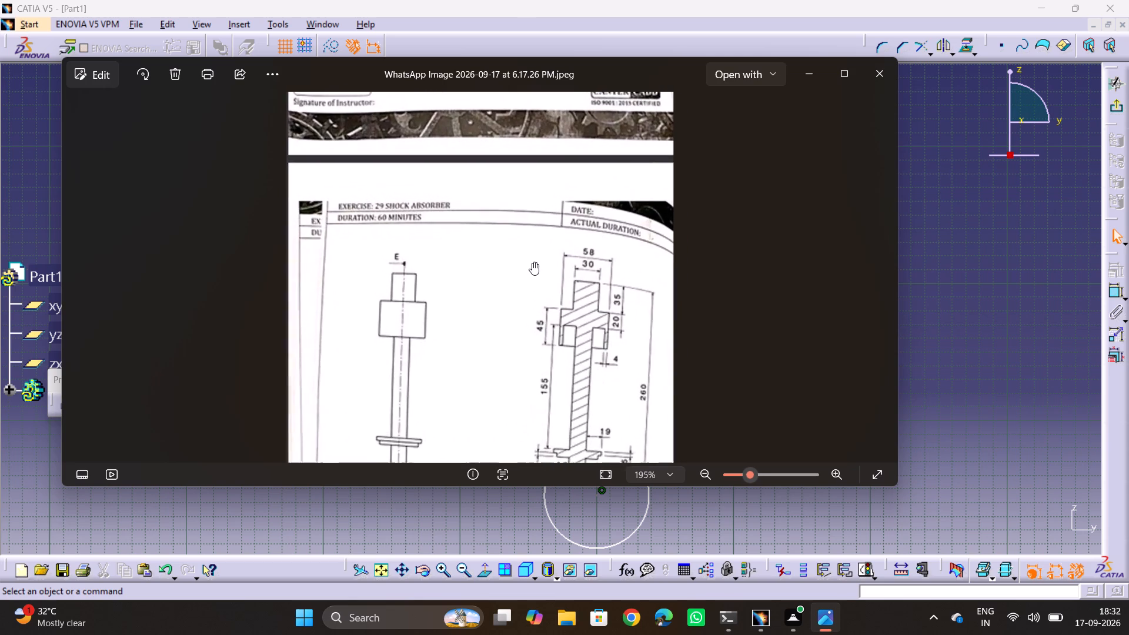
middle_click_drag(650, 338, 641, 295)
scroll(641, 313, "up", 1)
scroll(657, 378, "down", 2)
middle_click_drag(632, 266, 630, 415)
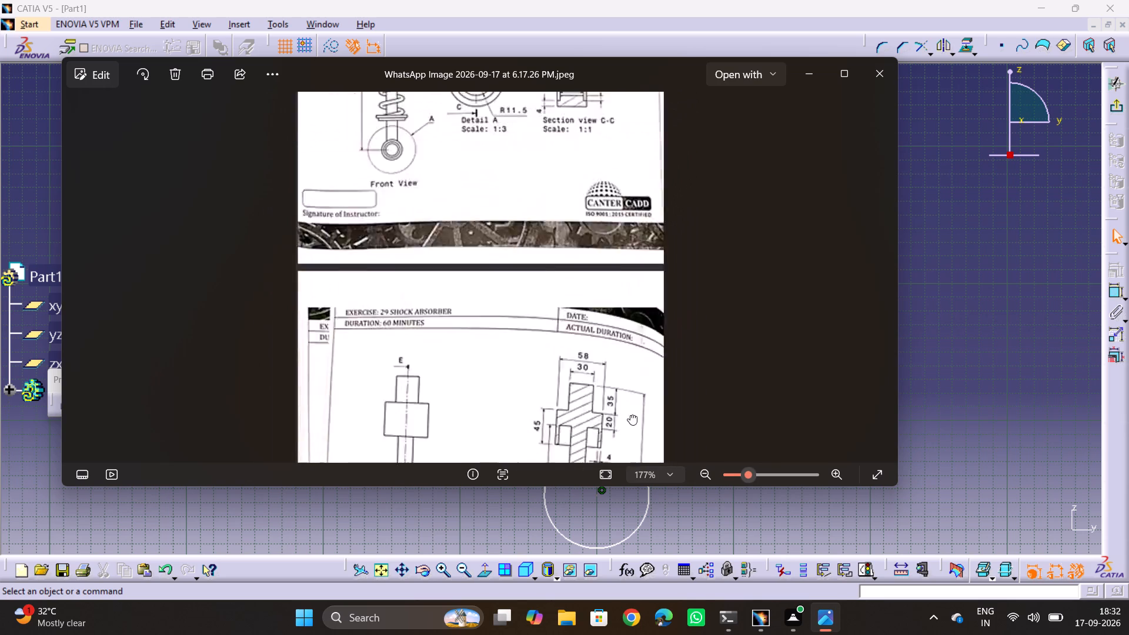
middle_click_drag(630, 415, 631, 463)
middle_click_drag(599, 252, 590, 382)
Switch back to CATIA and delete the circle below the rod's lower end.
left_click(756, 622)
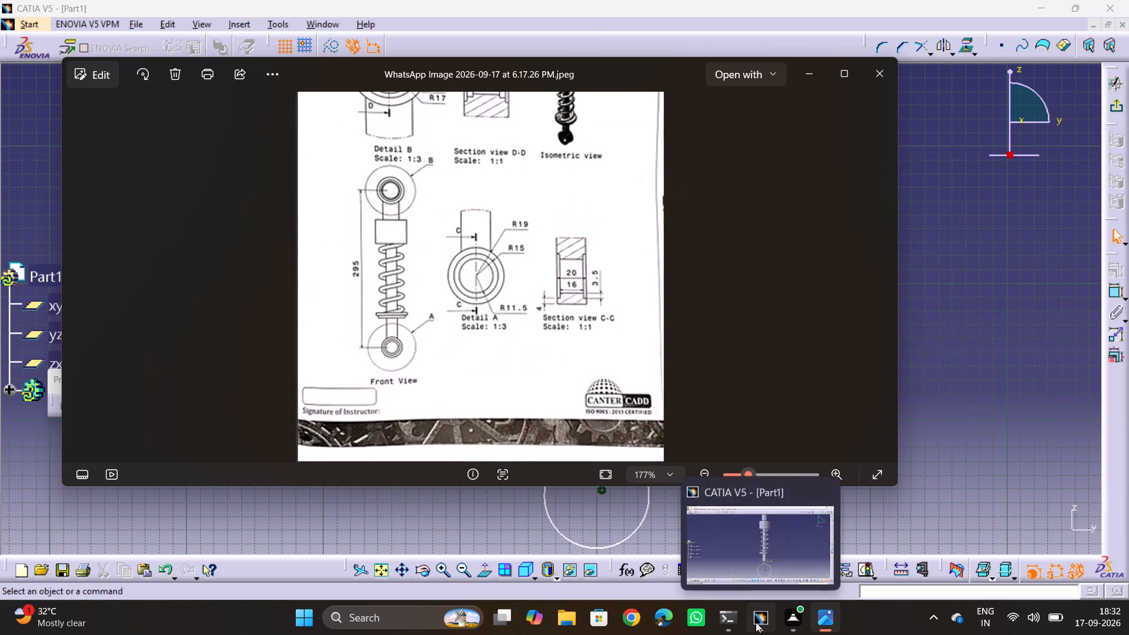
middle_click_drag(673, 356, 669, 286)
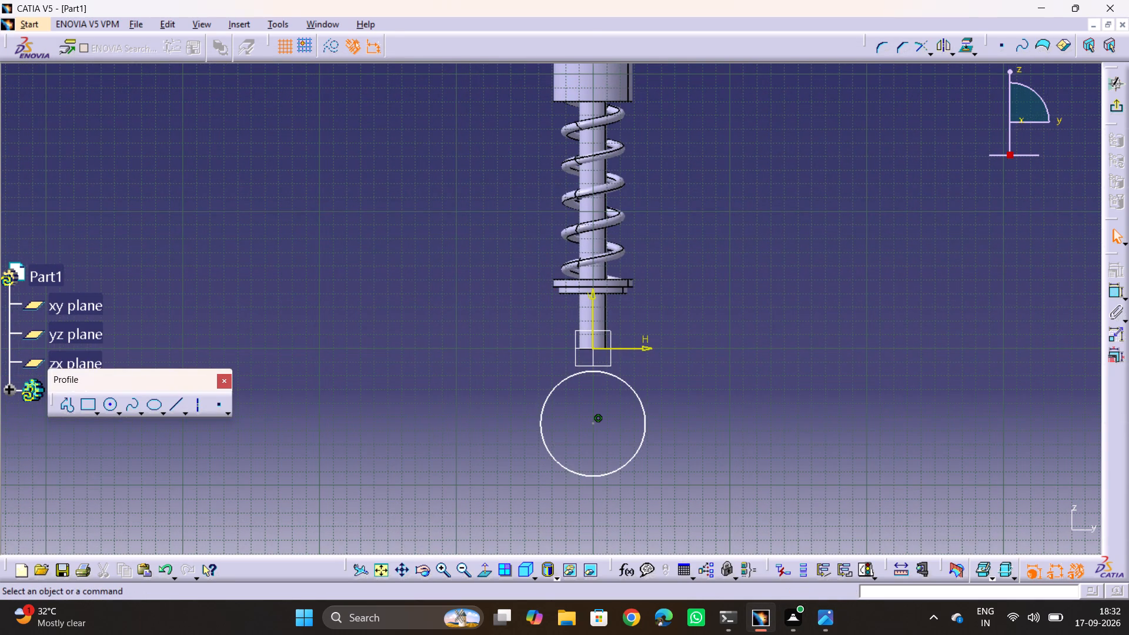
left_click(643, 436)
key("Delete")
Constrain the upper circle's centre to lie 17.5 mm above the rod's top edge.
middle_click_drag(696, 250, 696, 262)
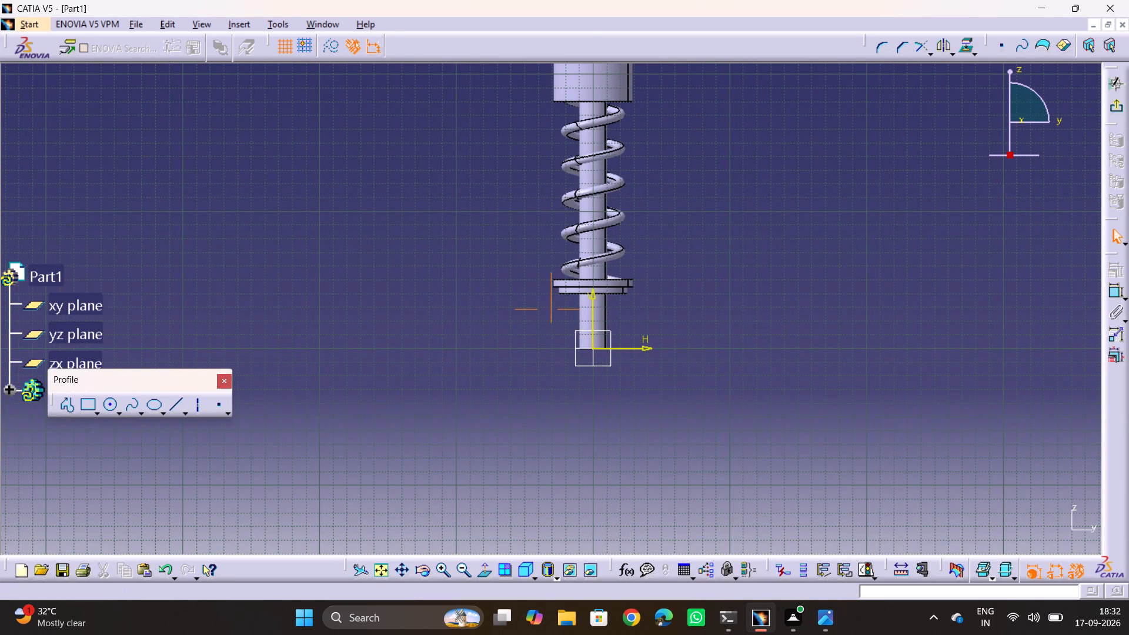
middle_click_drag(696, 262, 686, 493)
middle_click_drag(725, 218, 720, 290)
middle_click_drag(657, 296, 656, 289)
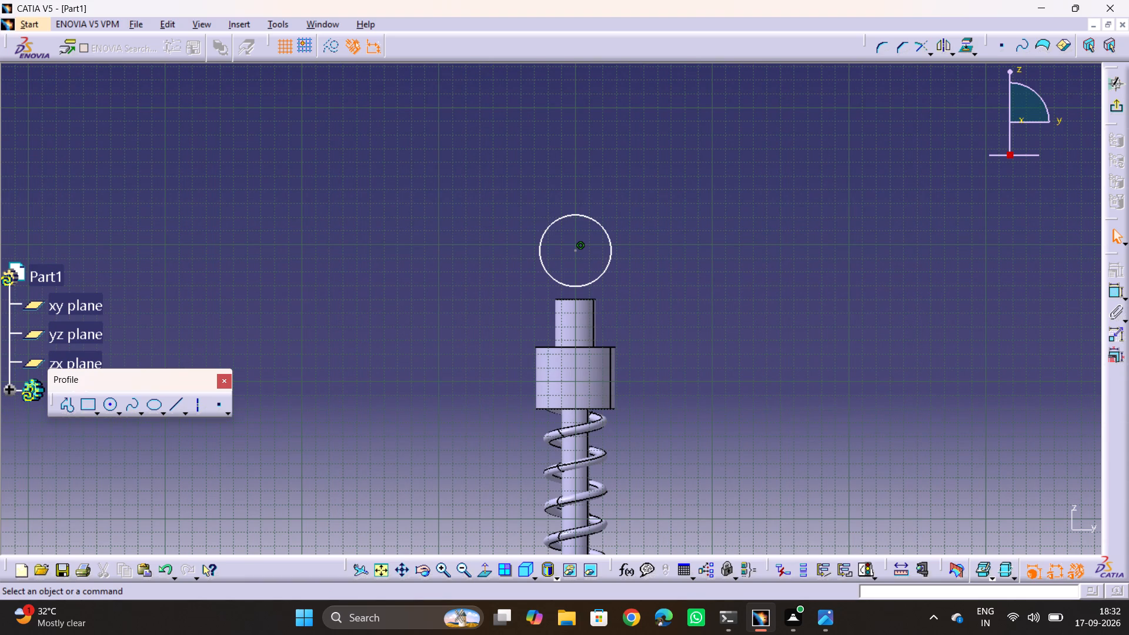
left_click(1115, 289)
left_click(571, 299)
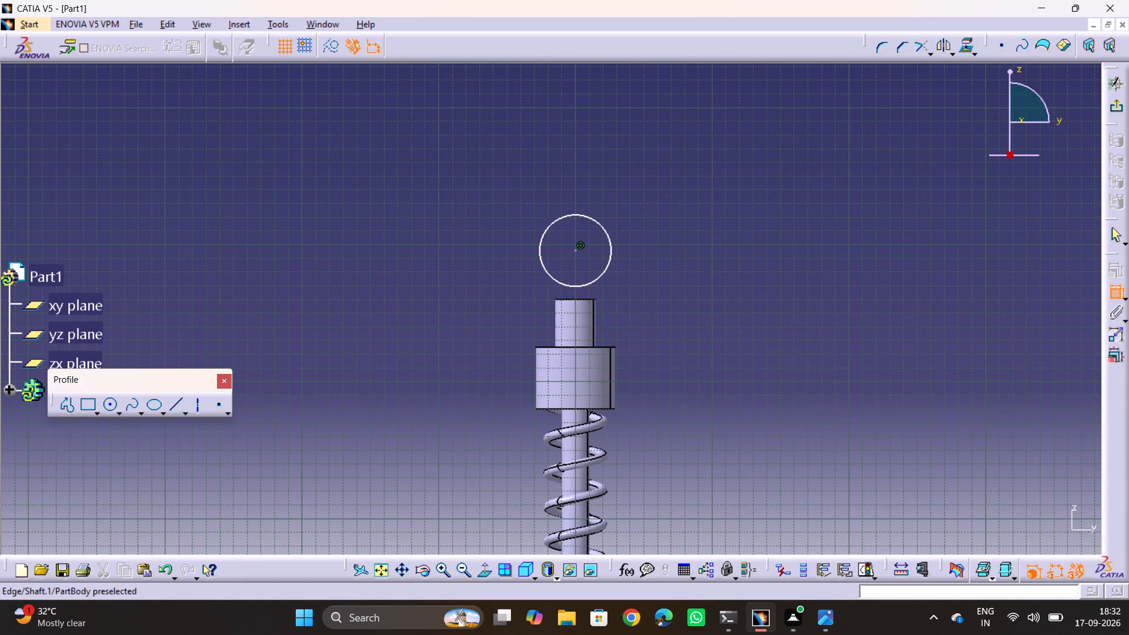
left_click(577, 252)
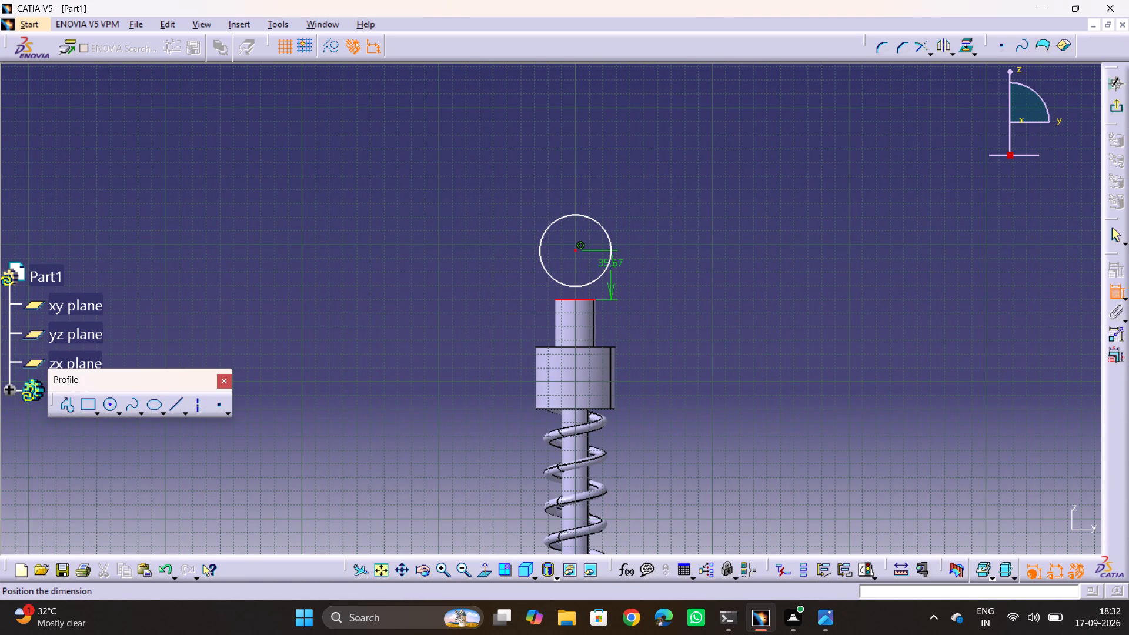
left_click(699, 271)
double_click(702, 270)
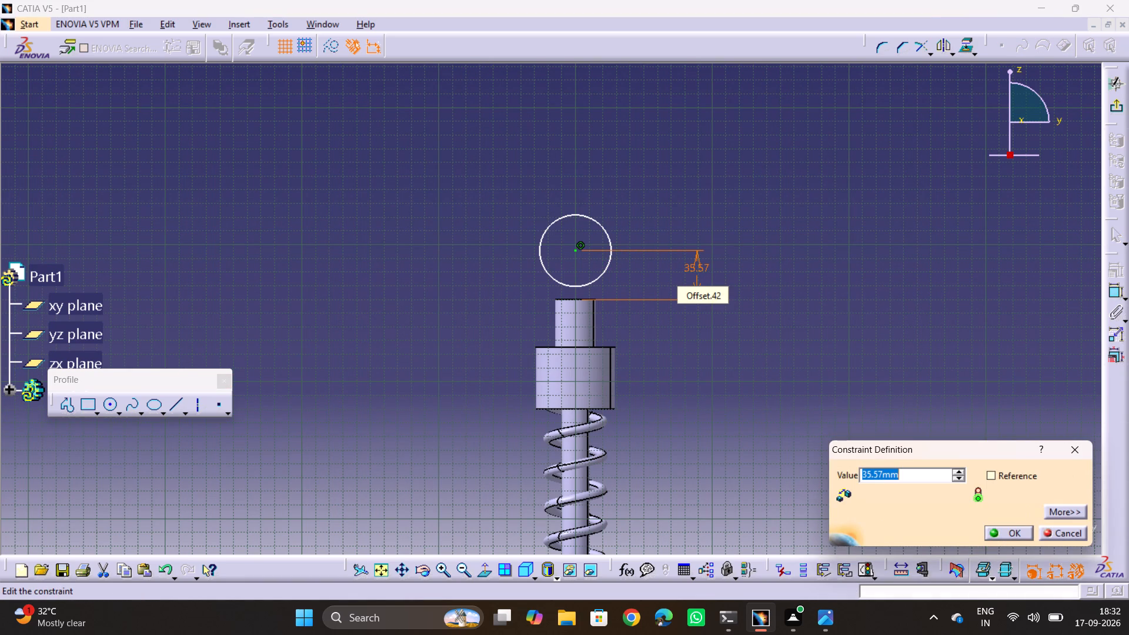
type("17.5")
key("Return")
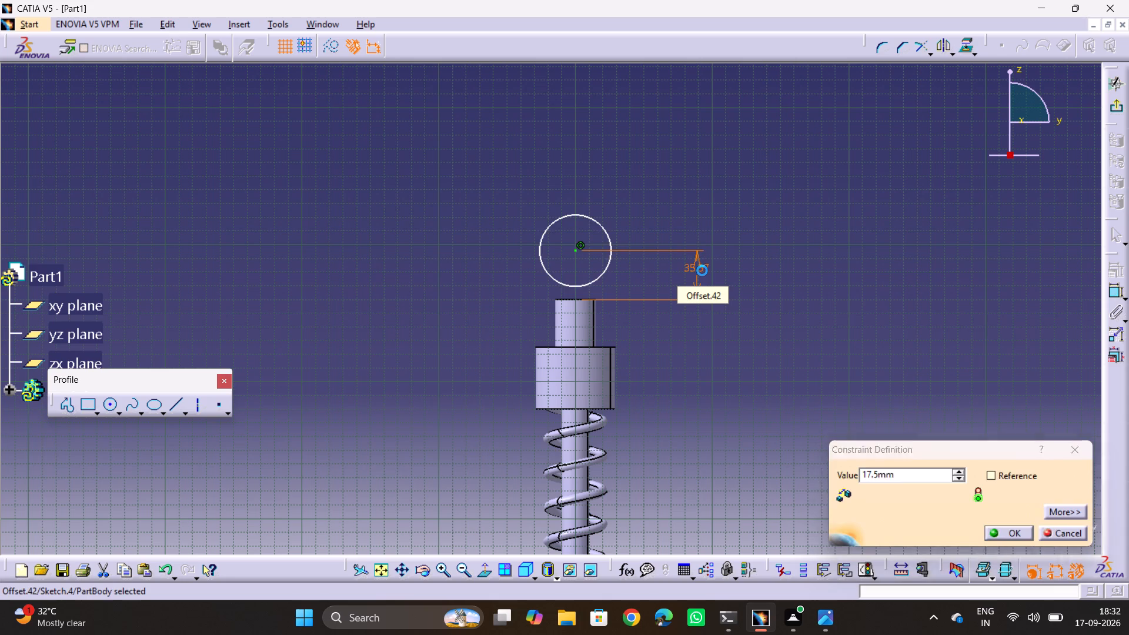
left_click(774, 266)
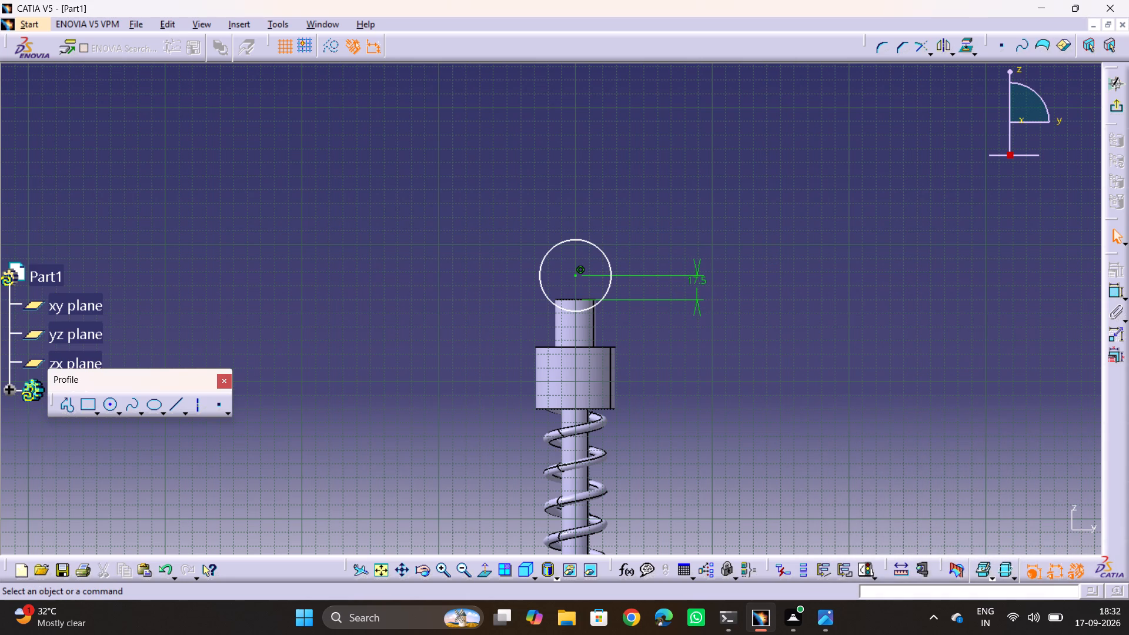
Check detail B in the drawing and constrain the upper circle's diameter to 50 mm.
left_click(1115, 296)
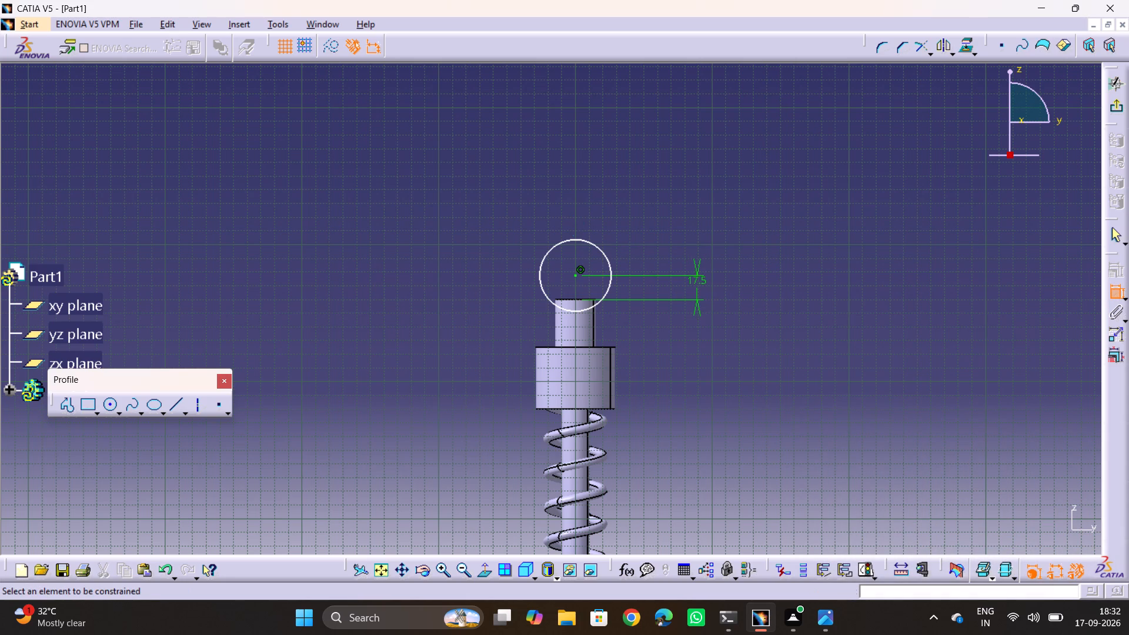
key("alt+Tab")
middle_click_drag(462, 316, 457, 372)
middle_click_drag(492, 164, 476, 282)
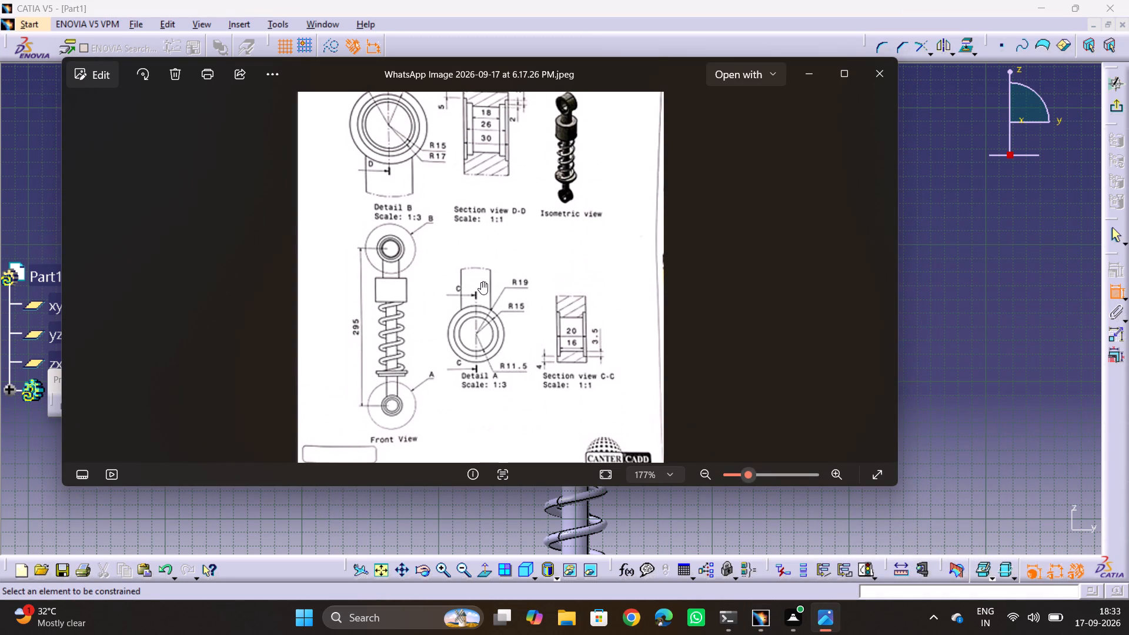
key("alt+Tab")
left_click(544, 265)
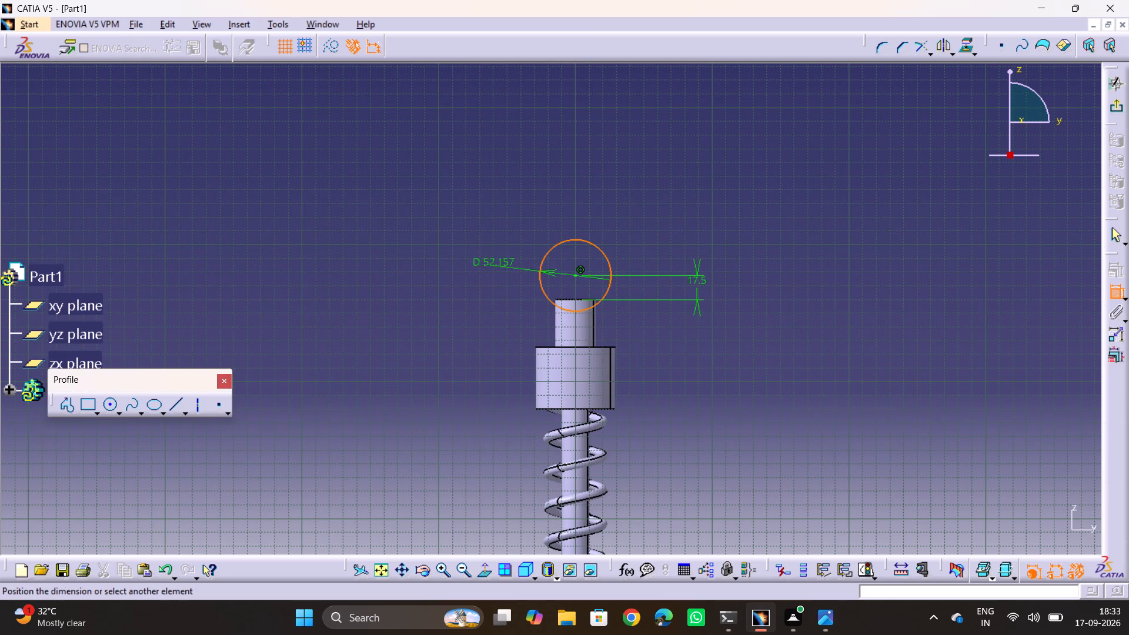
left_click(464, 272)
double_click(463, 266)
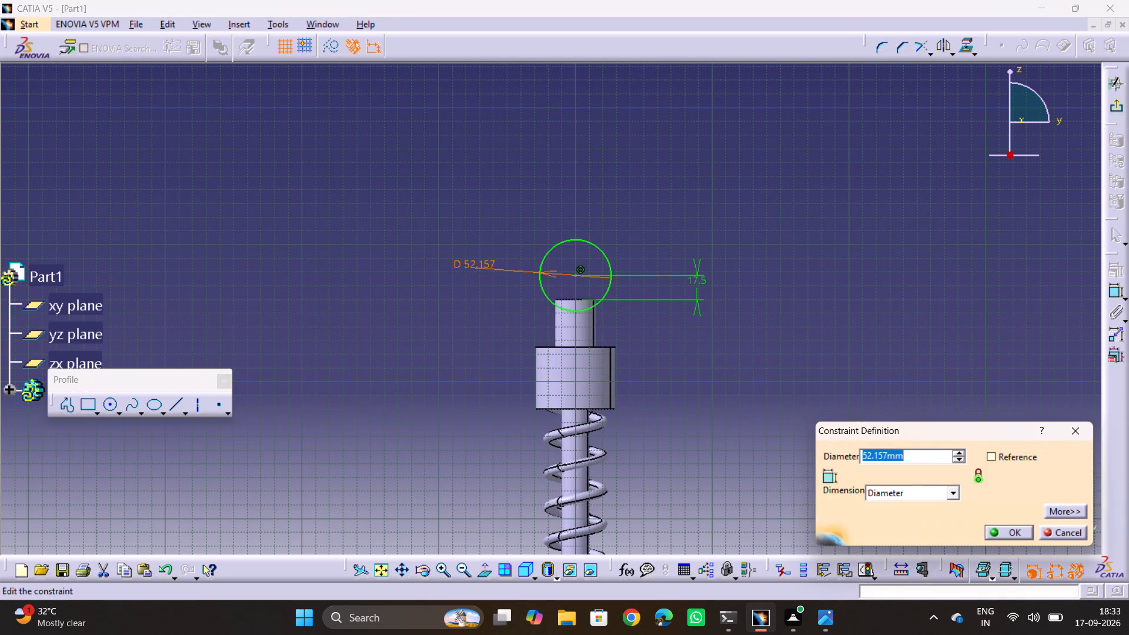
type("50")
key("Return")
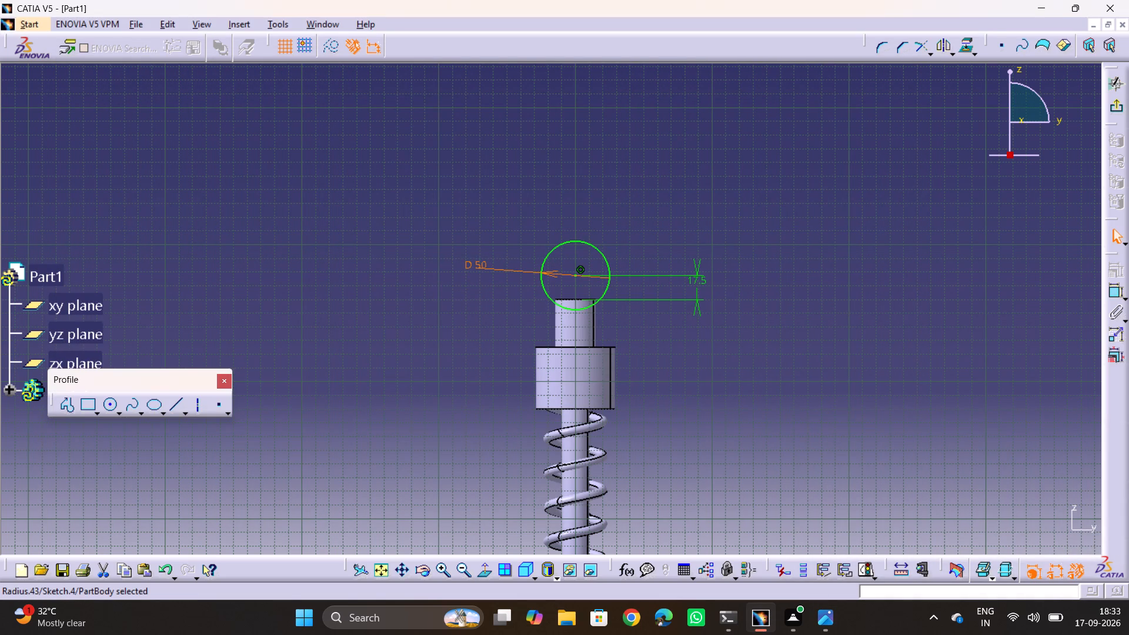
left_click(685, 320)
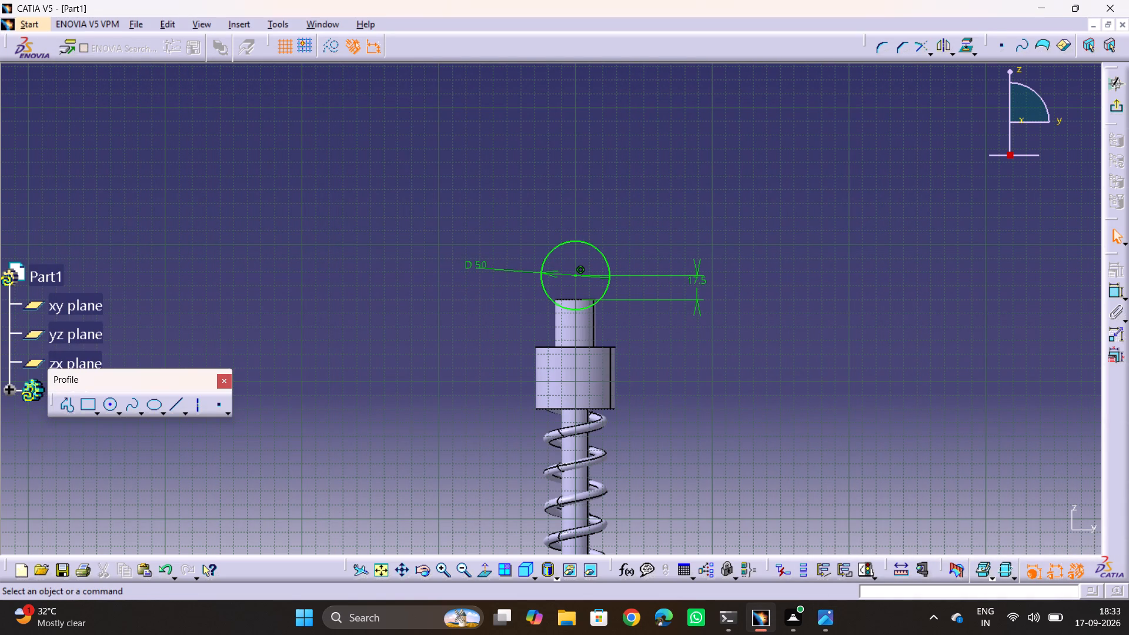
Check the eye dimensions in the drawing and exit the upper circle's sketch.
key("alt+Tab")
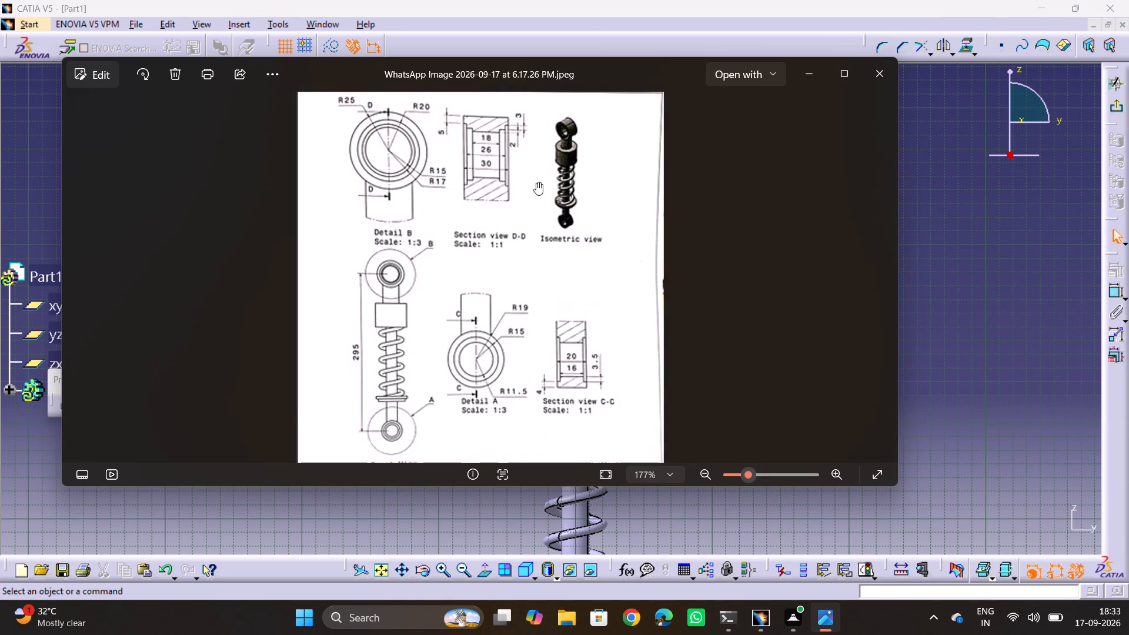
key("alt+Tab")
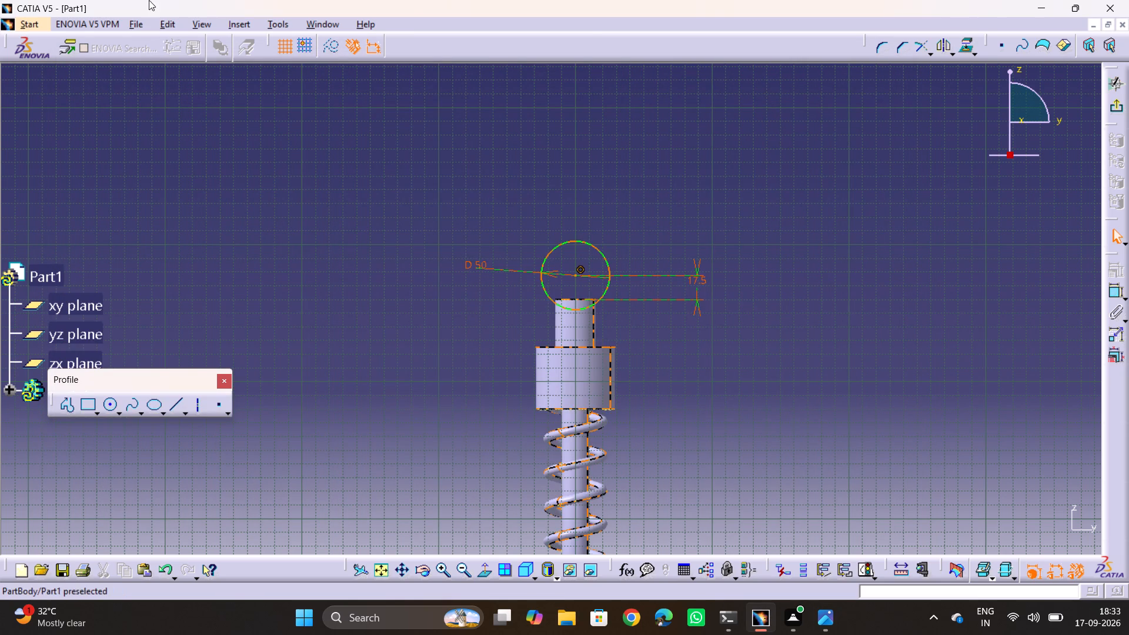
left_click(1115, 116)
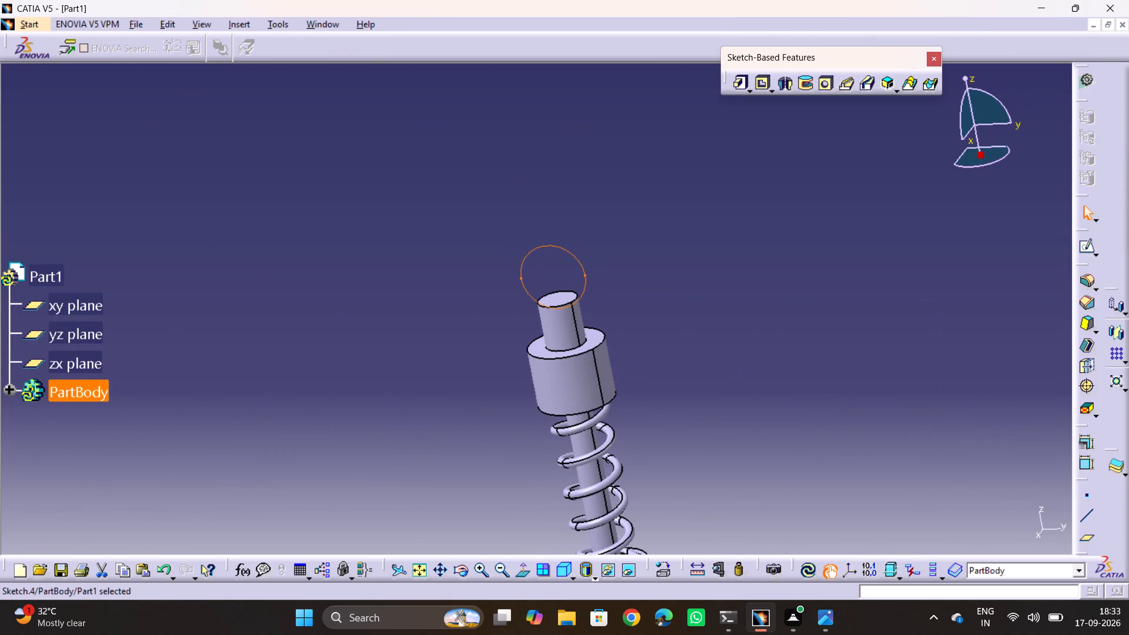
Pad the upper eye's 50 mm circle with a length of 15 mm and mirrored extent, checking the width in section D-D.
middle_click_drag(666, 335, 694, 194, "ctrl")
left_click(834, 340)
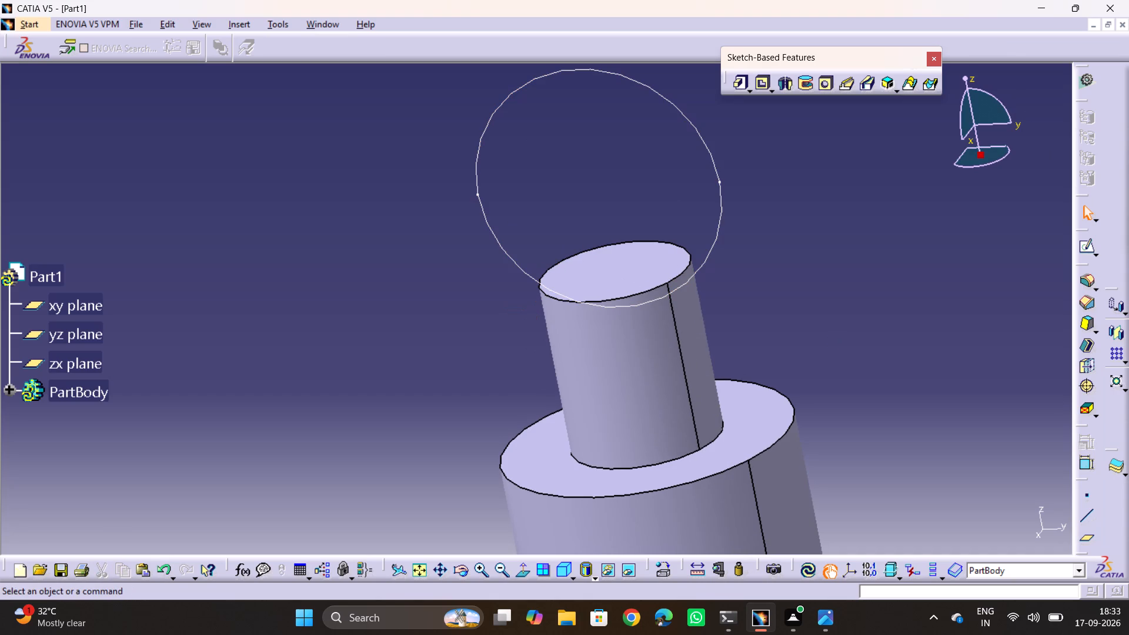
left_click(741, 74)
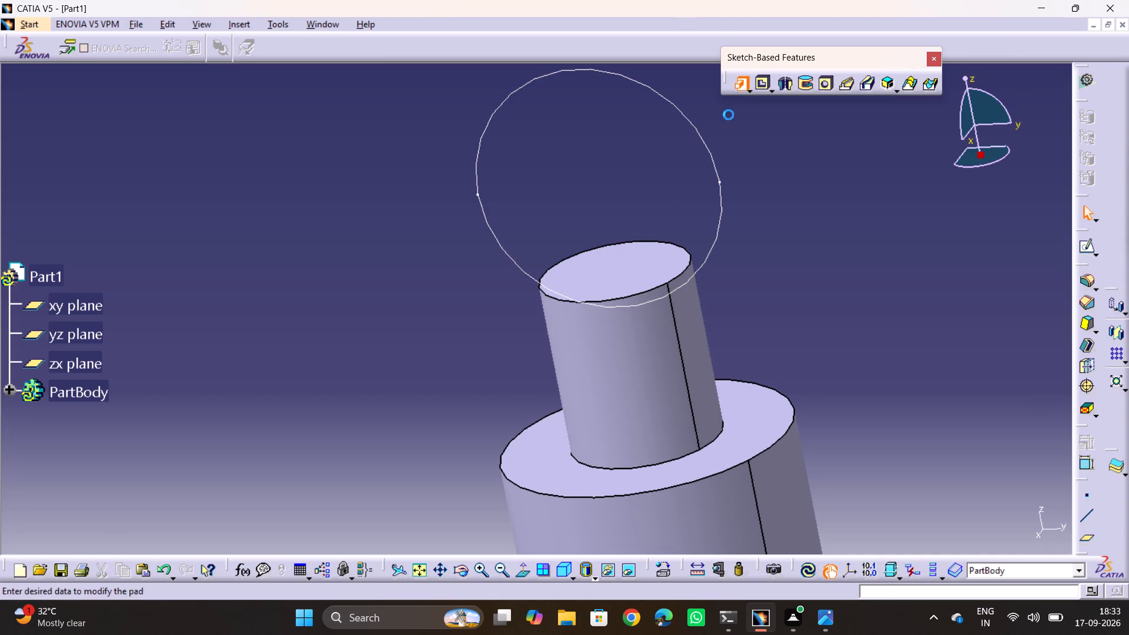
left_click(723, 200)
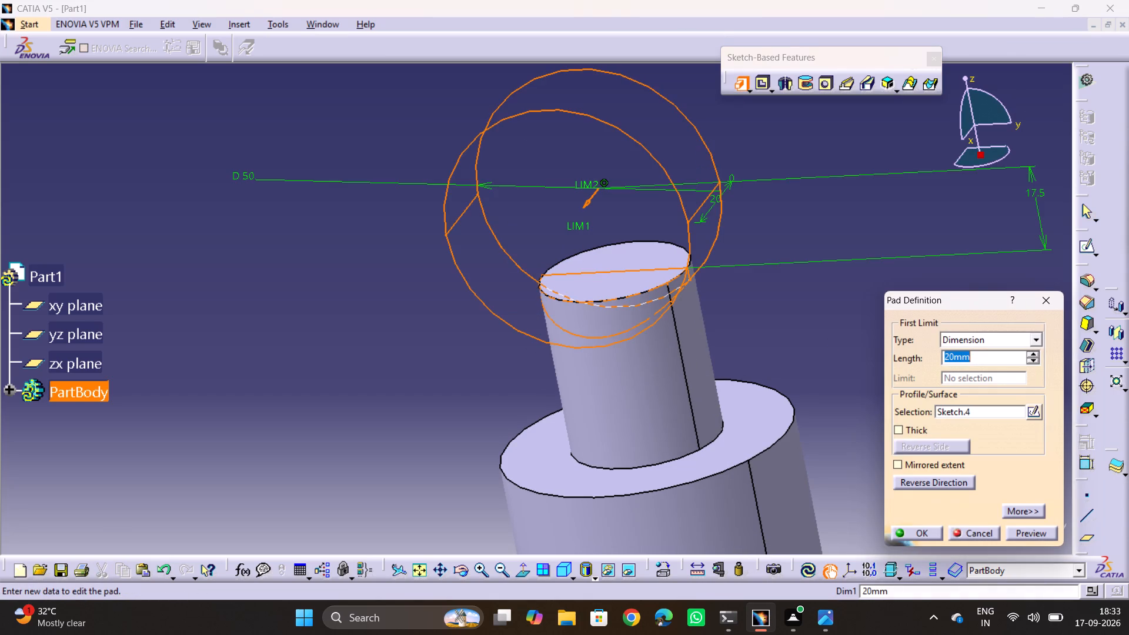
key("alt+Tab")
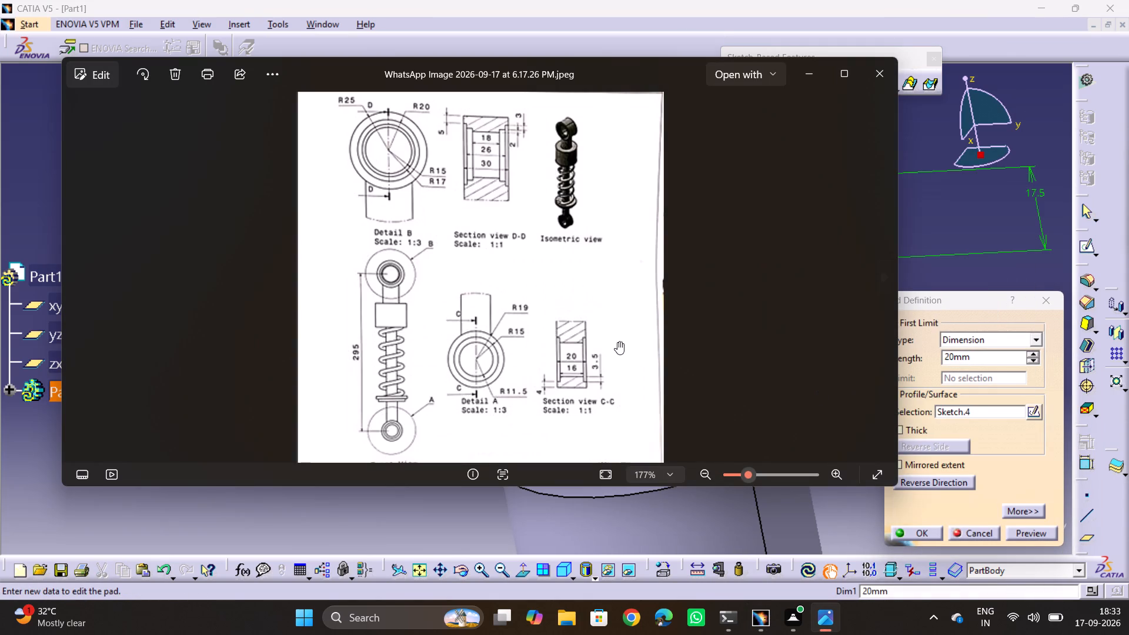
middle_click_drag(616, 342, 613, 376)
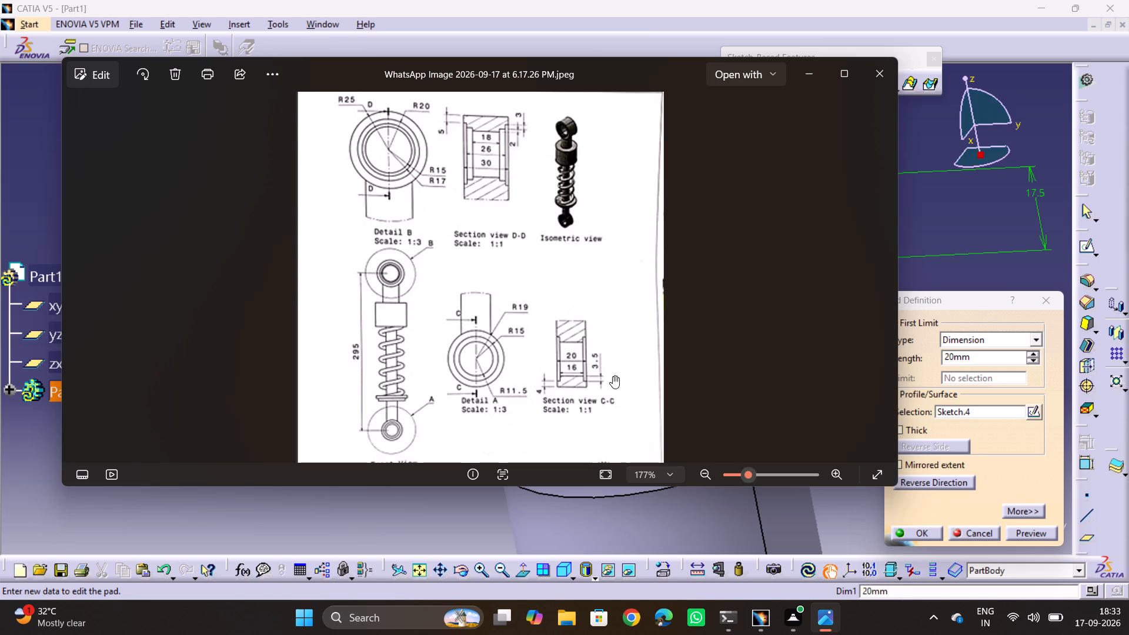
key("alt+Tab")
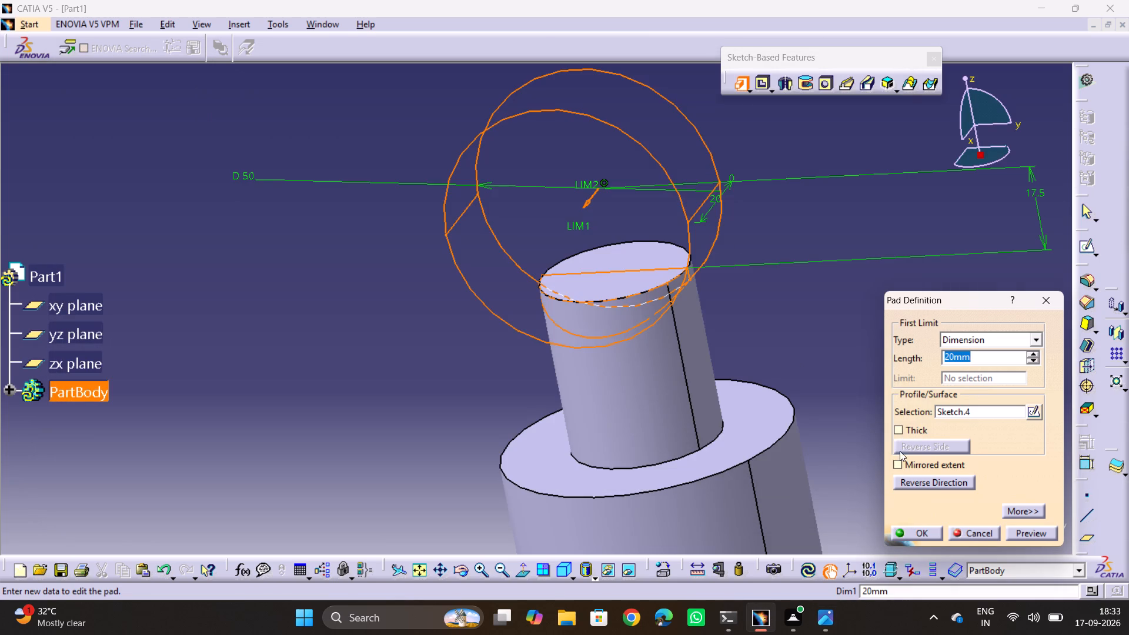
left_click(902, 467)
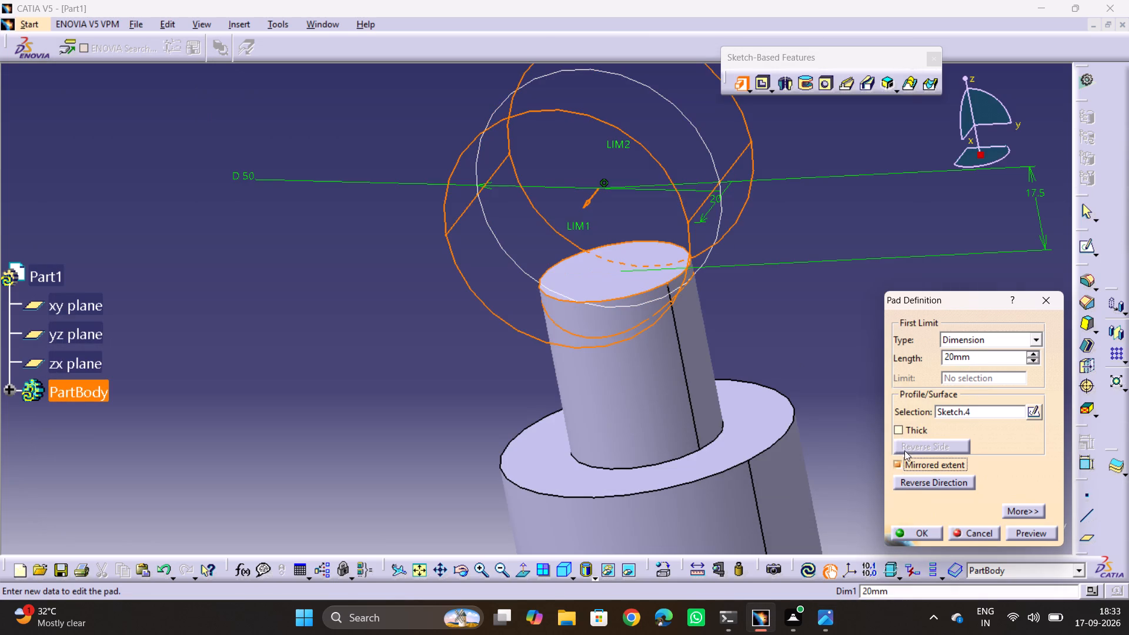
double_click(967, 357)
type("15")
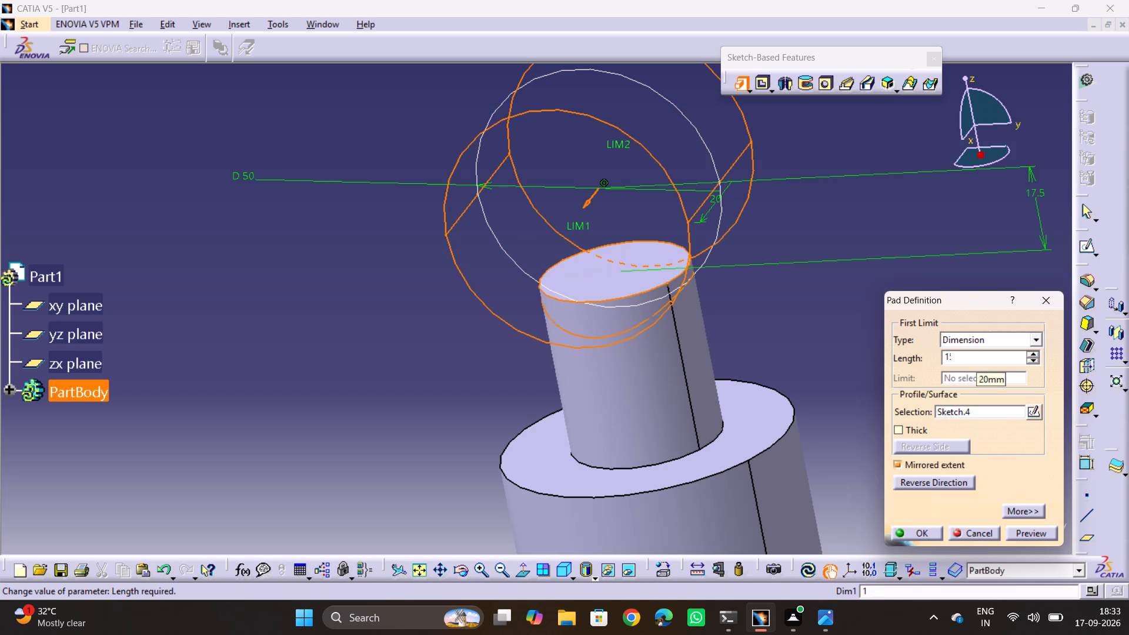
key("Return")
left_click(888, 344)
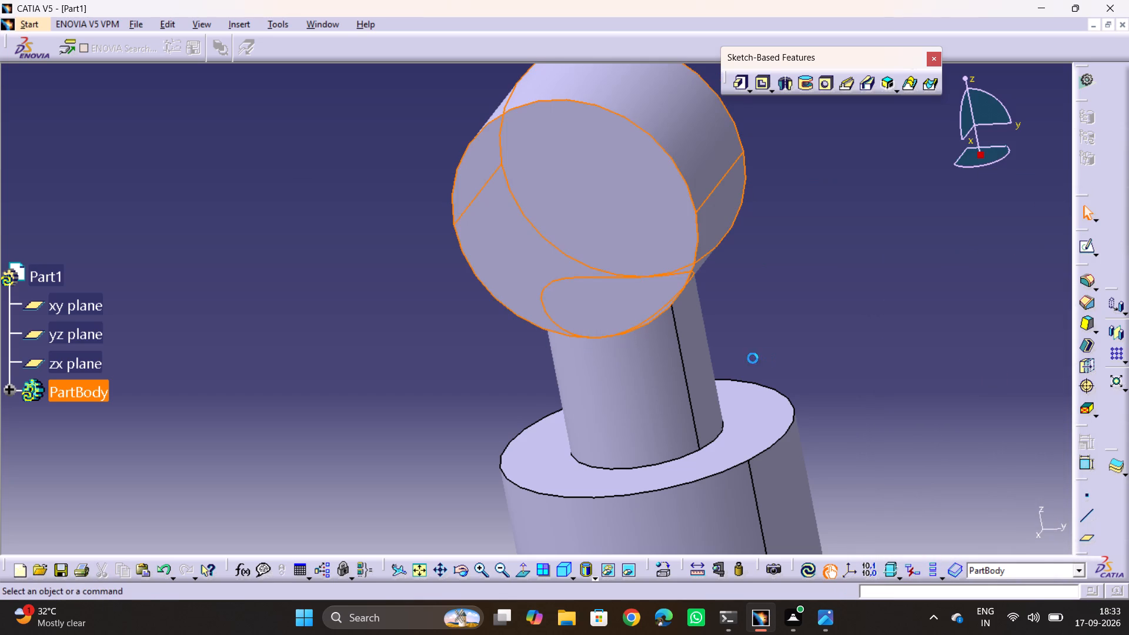
Inspect the upper eye pad and its junction with the rod's top from several angles.
middle_click_drag(564, 416, 734, 235)
left_click_drag(560, 416, 616, 296)
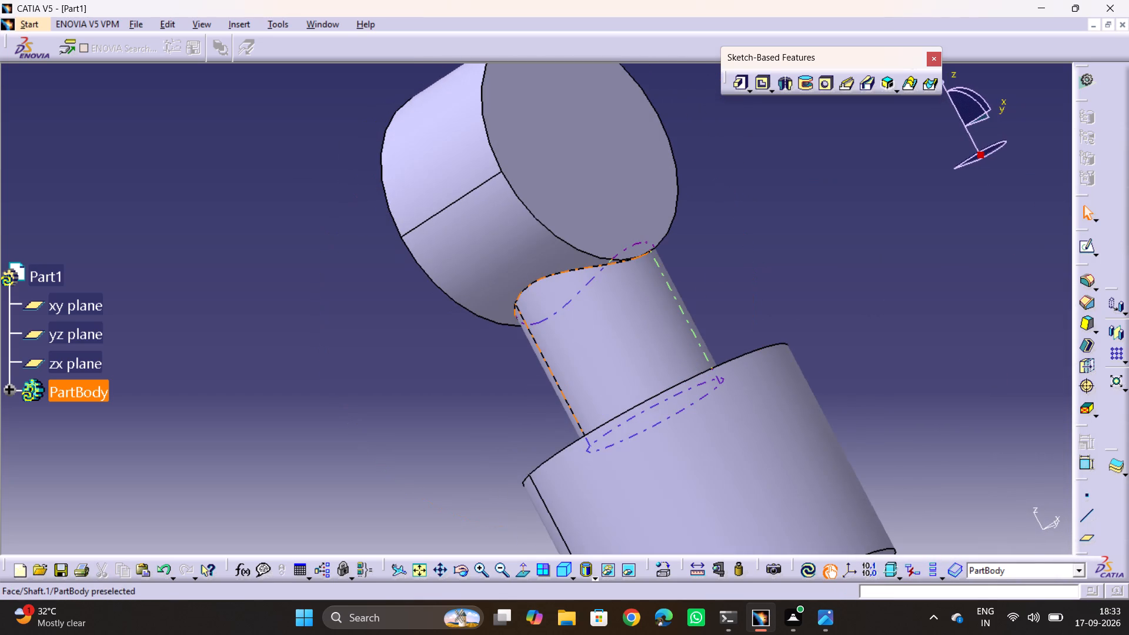
left_click_drag(616, 296, 539, 336)
middle_click_drag(762, 246, 630, 318)
left_click_drag(762, 246, 630, 318)
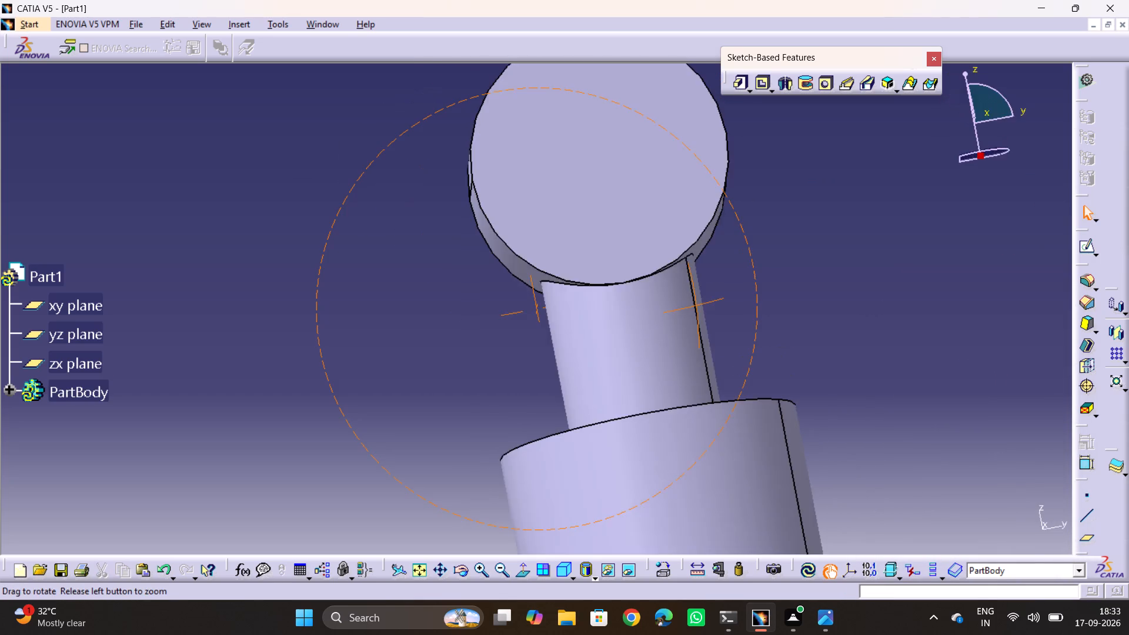
middle_click_drag(630, 318, 574, 356)
left_click_drag(630, 318, 570, 342)
left_click(586, 332)
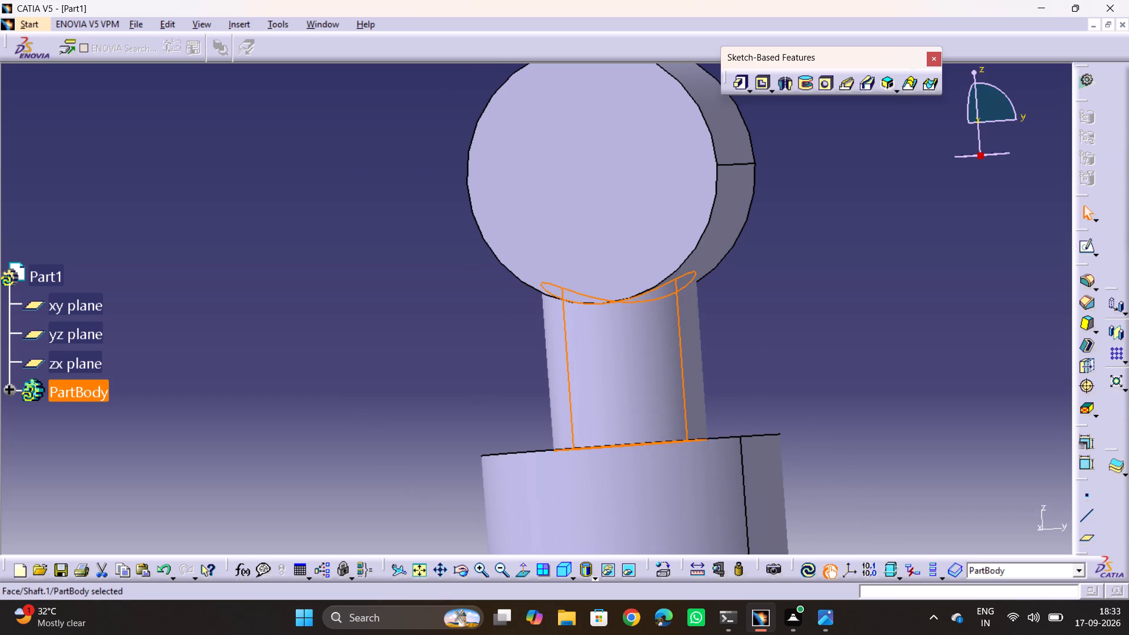
left_click(879, 401)
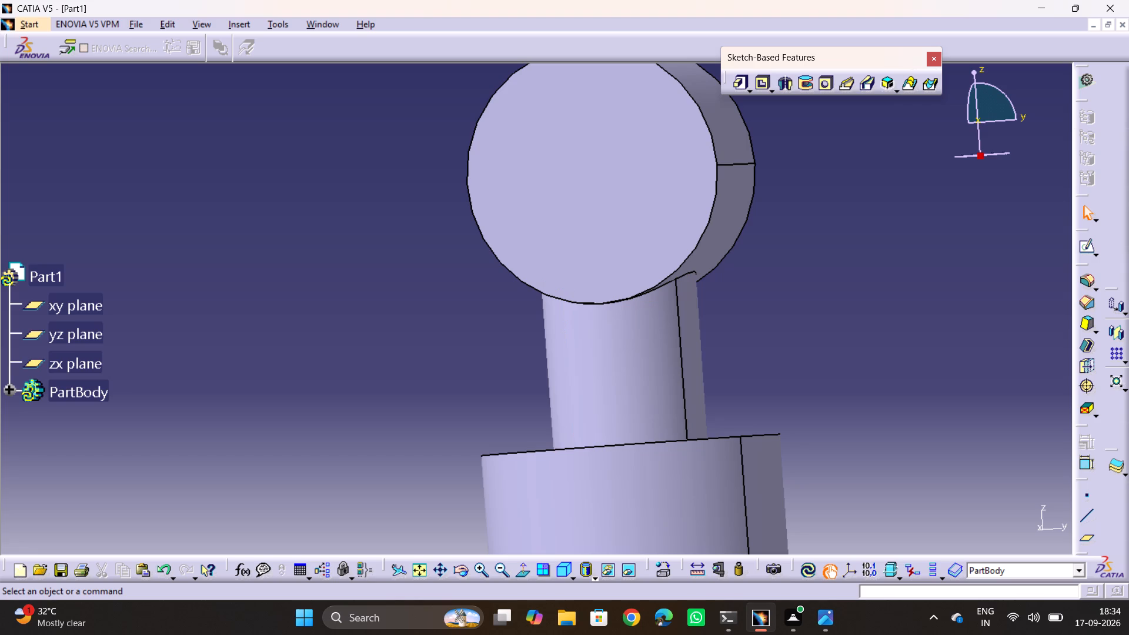
Start a sketch on the upper eye's flat front face and, after consulting detail B, draw a circle about 32 mm in diameter near its centre.
middle_click_drag(782, 315, 807, 385)
left_click(554, 183)
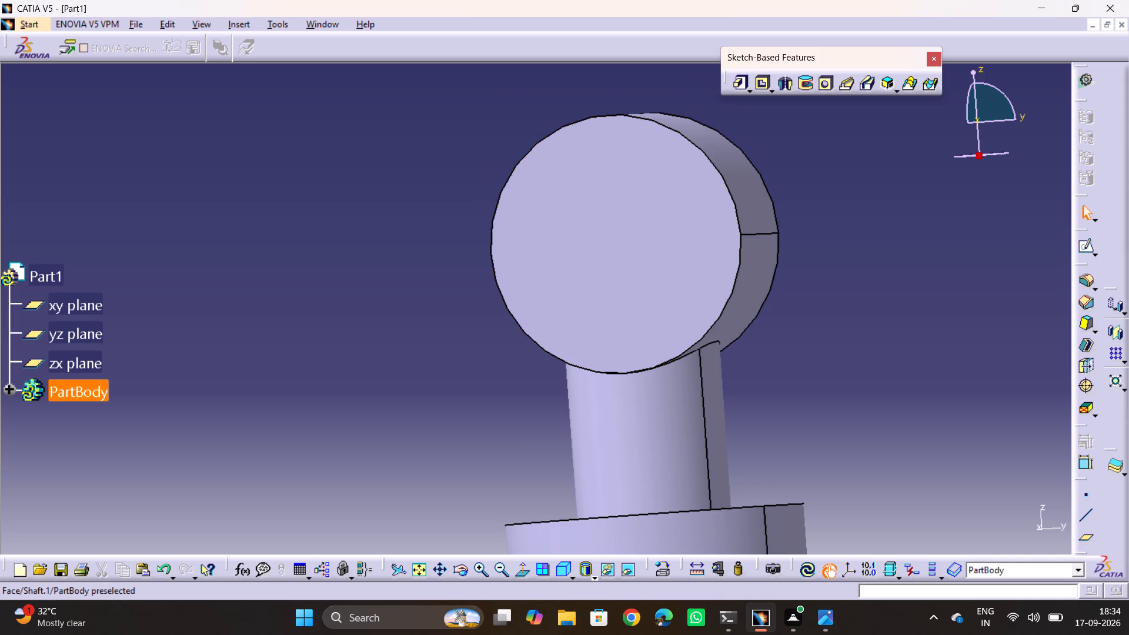
left_click(653, 262)
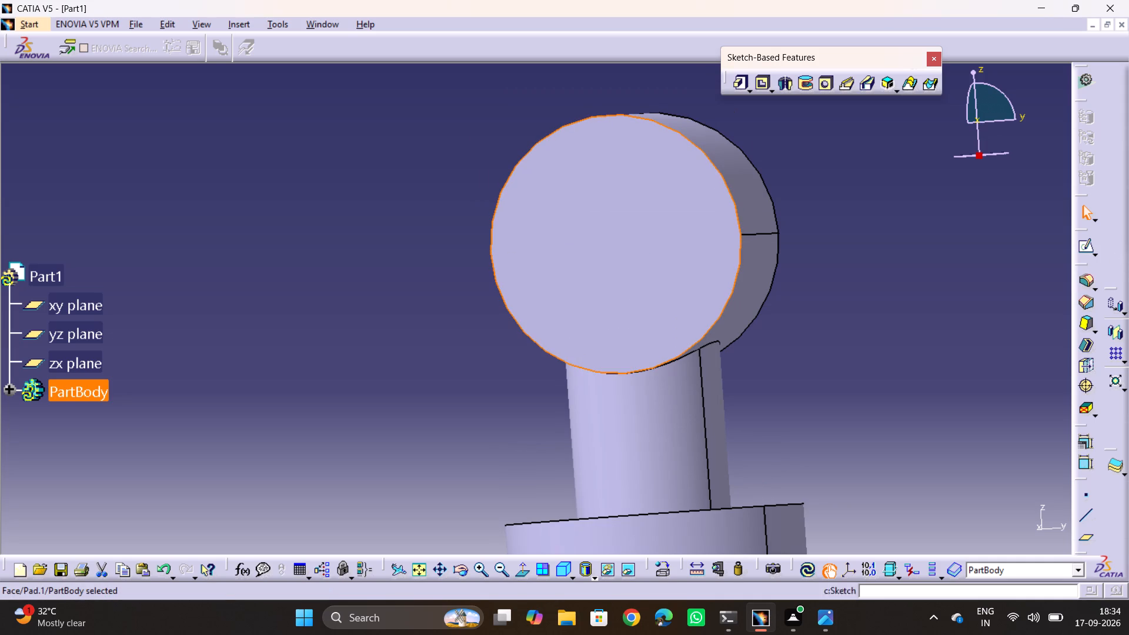
left_click(1090, 247)
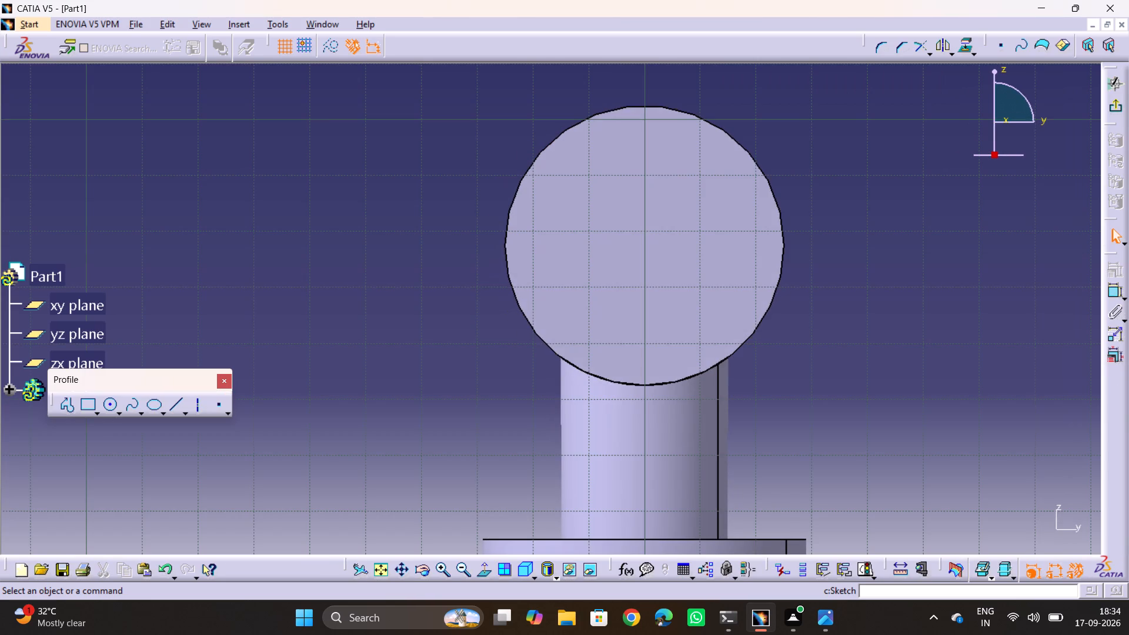
key("alt+Tab")
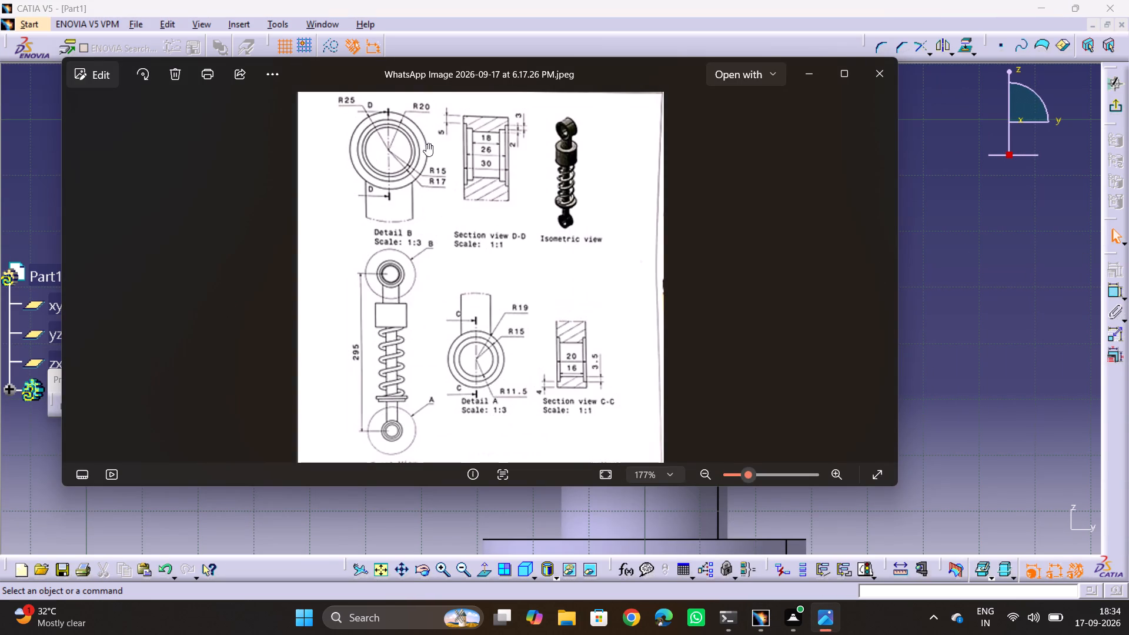
key("alt+Tab")
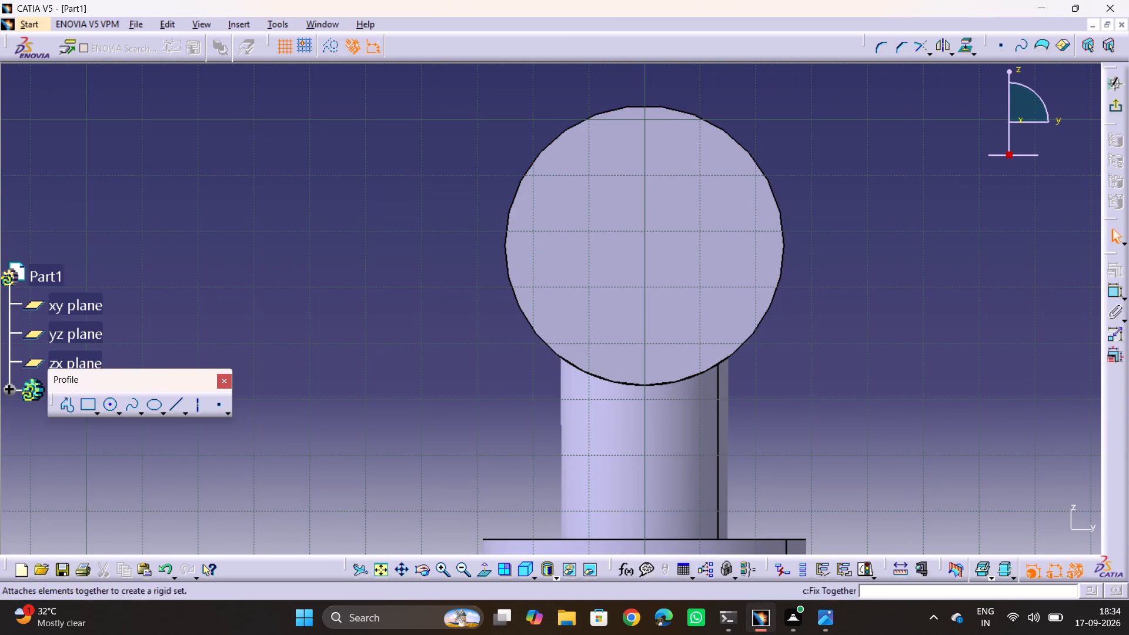
left_click(111, 407)
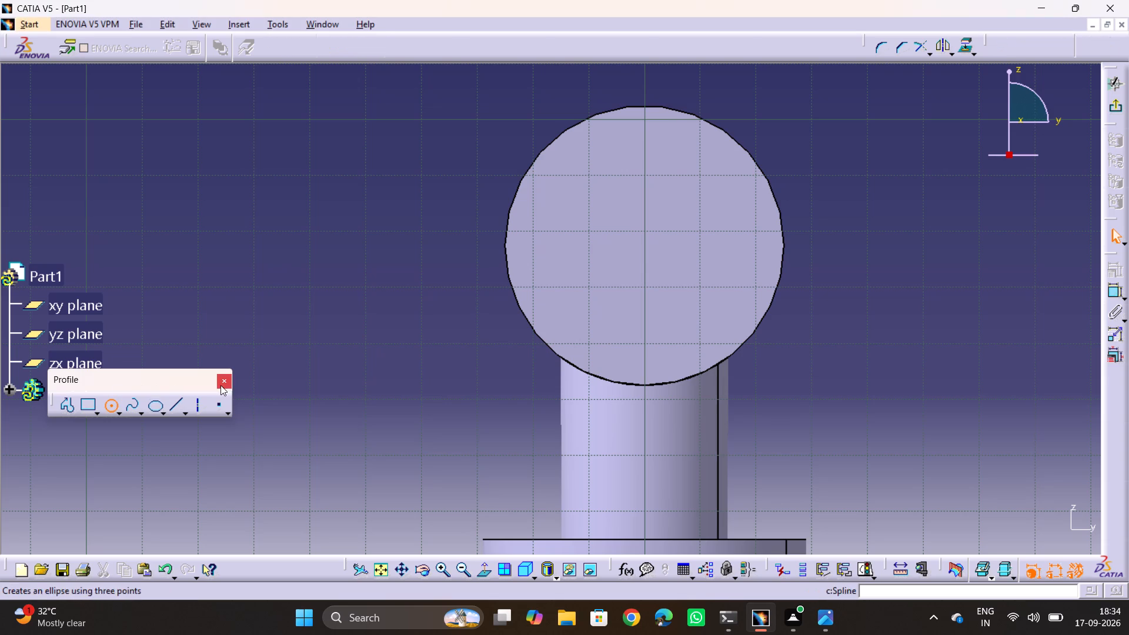
left_click(649, 242)
left_click(659, 336)
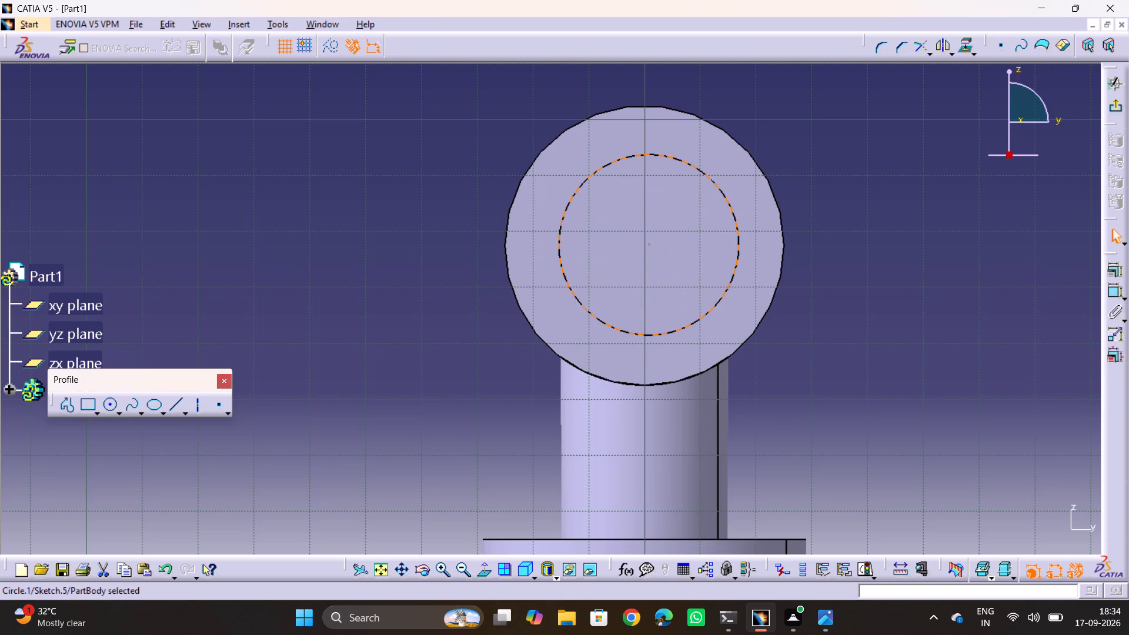
Constrain the inner circle to be concentric with the upper eye's outer edge.
left_click(871, 300)
left_click(713, 305)
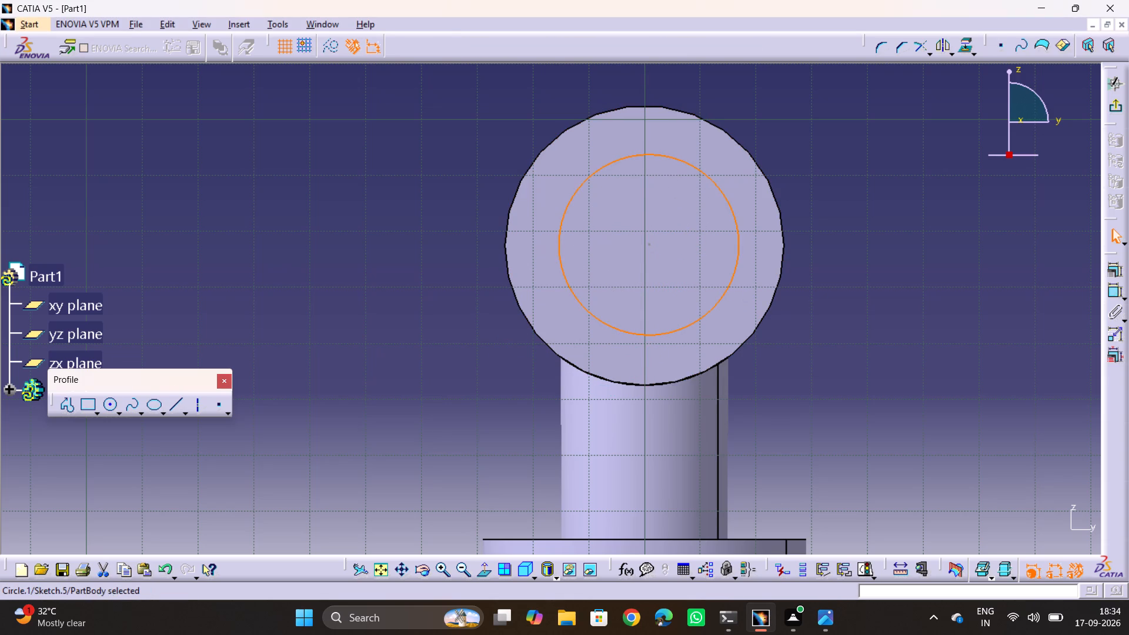
left_click(763, 318, "ctrl")
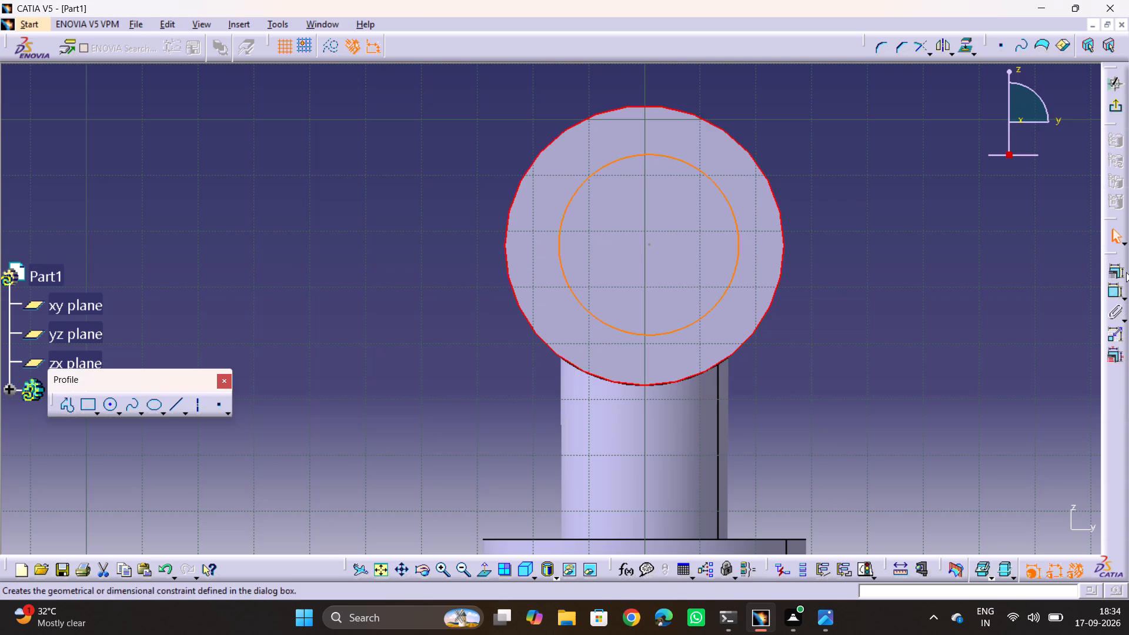
left_click(1126, 272)
left_click(284, 177)
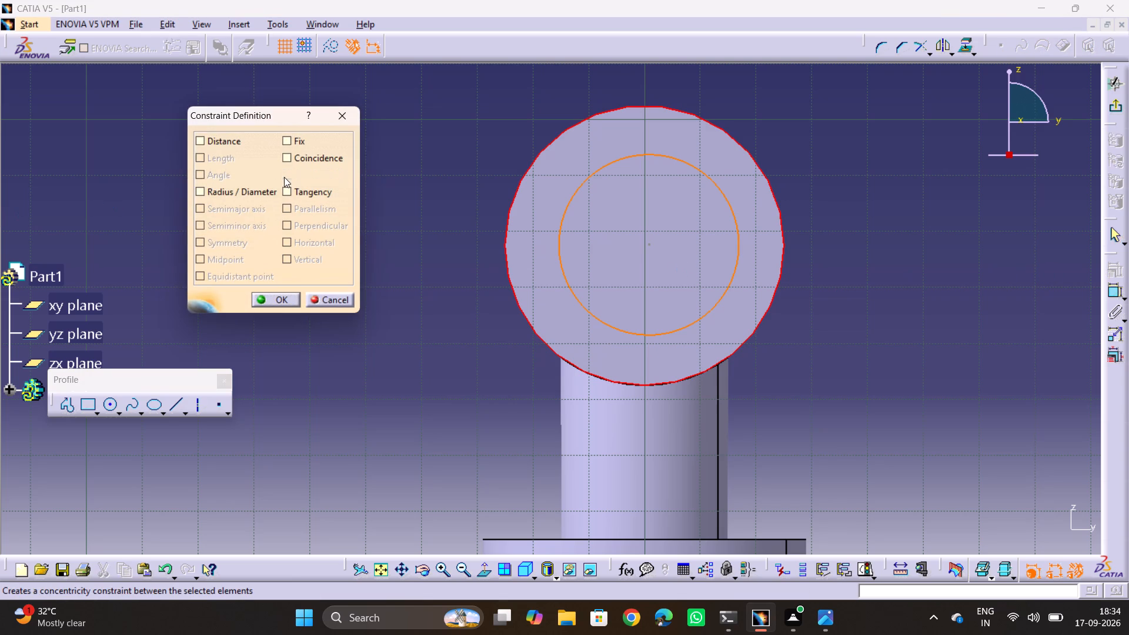
left_click(276, 303)
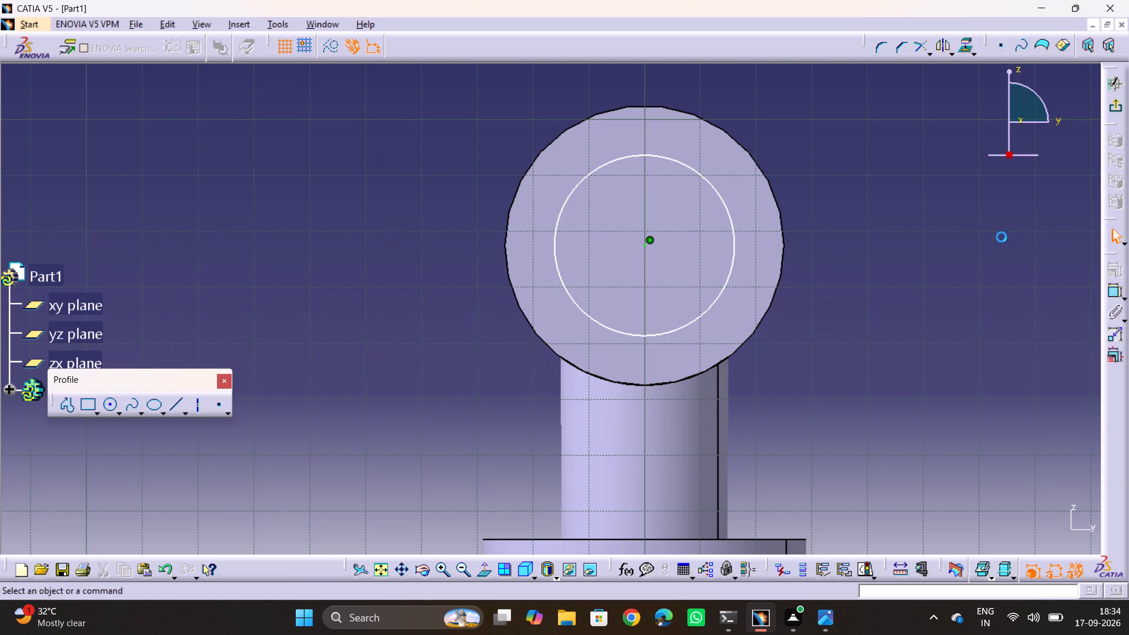
Dimension the inner circle's diameter, set it to 40 mm, and exit the sketch.
left_click(1117, 288)
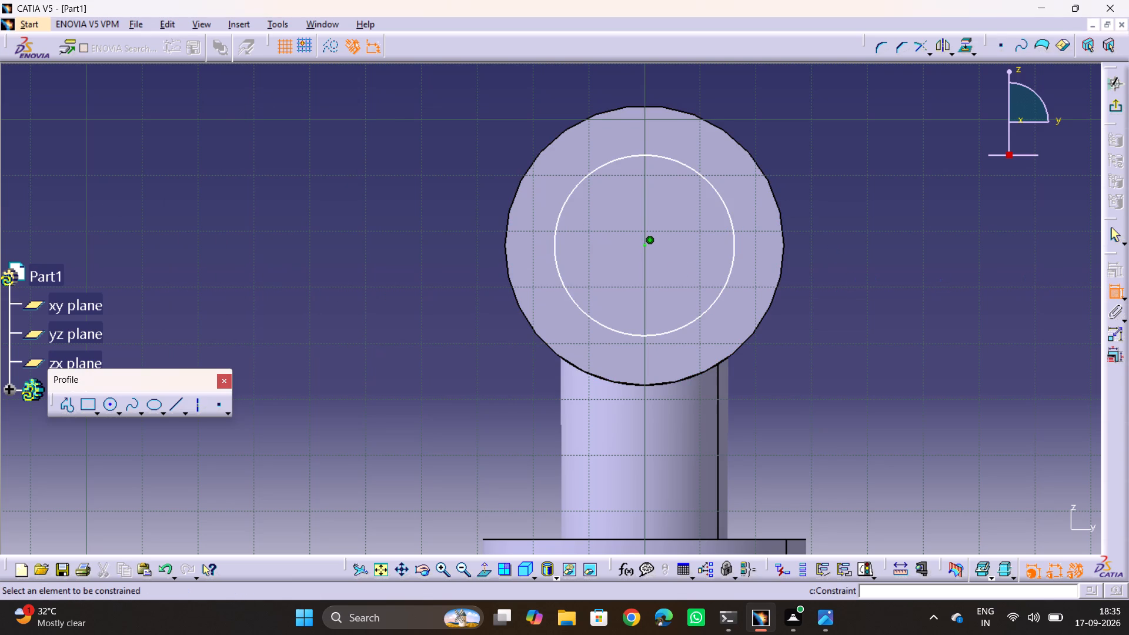
left_click(717, 301)
left_click(725, 325)
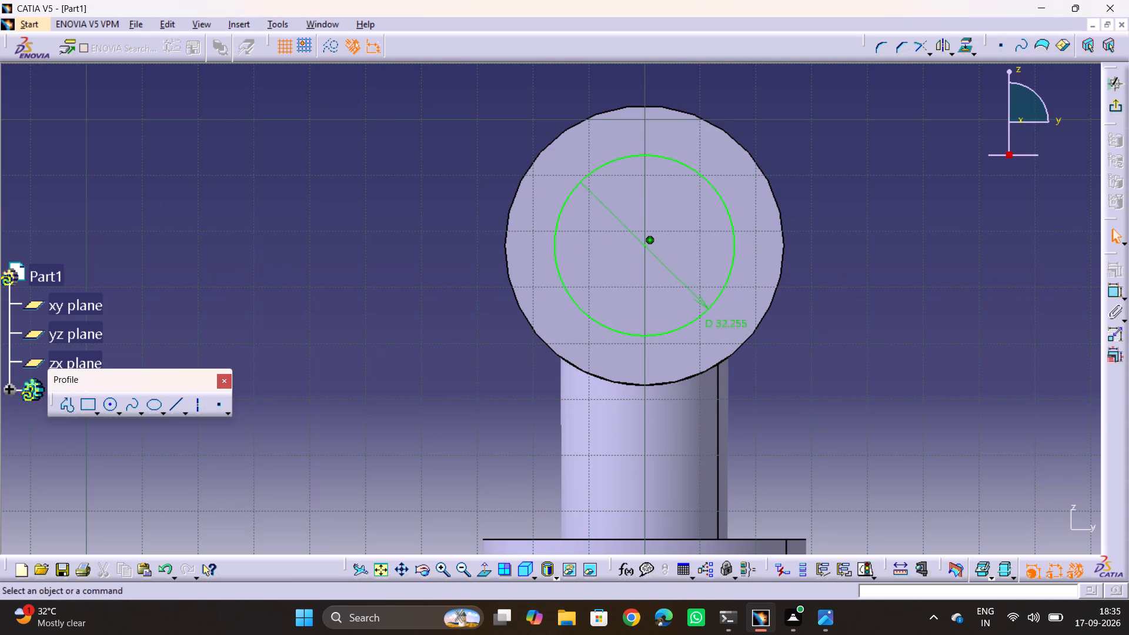
double_click(725, 323)
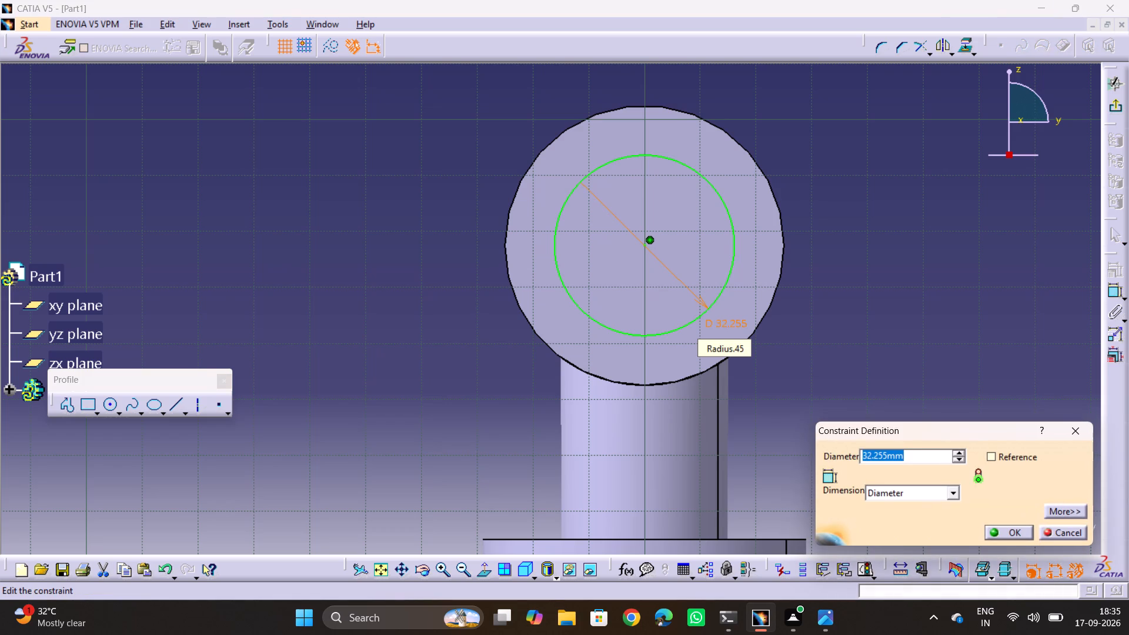
type("40")
key("Return")
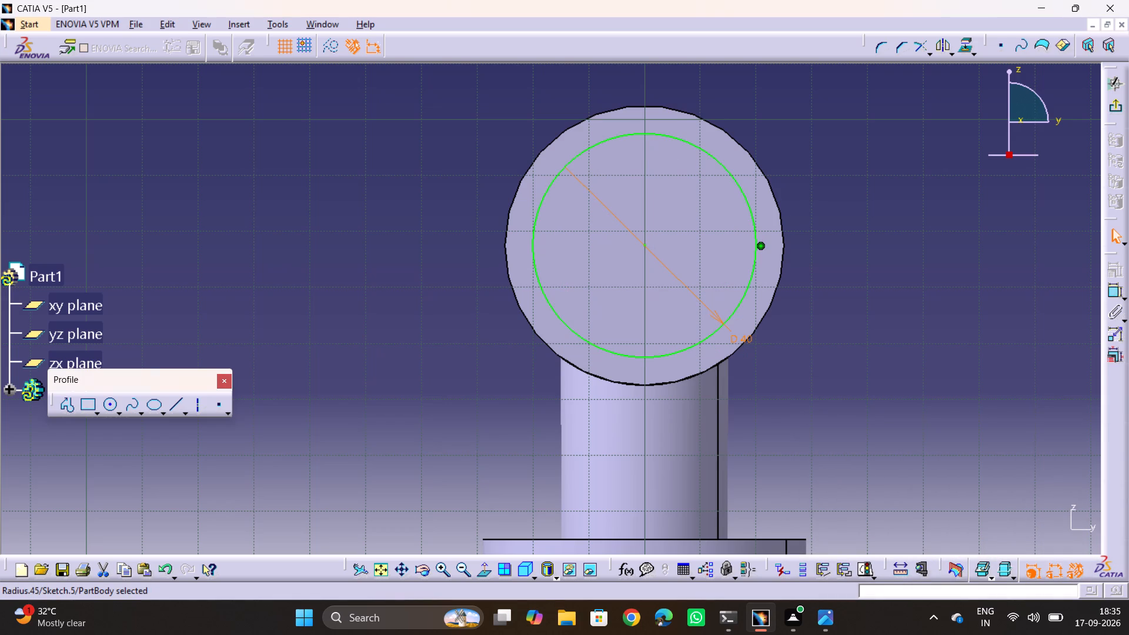
left_click(827, 305)
left_click(1120, 106)
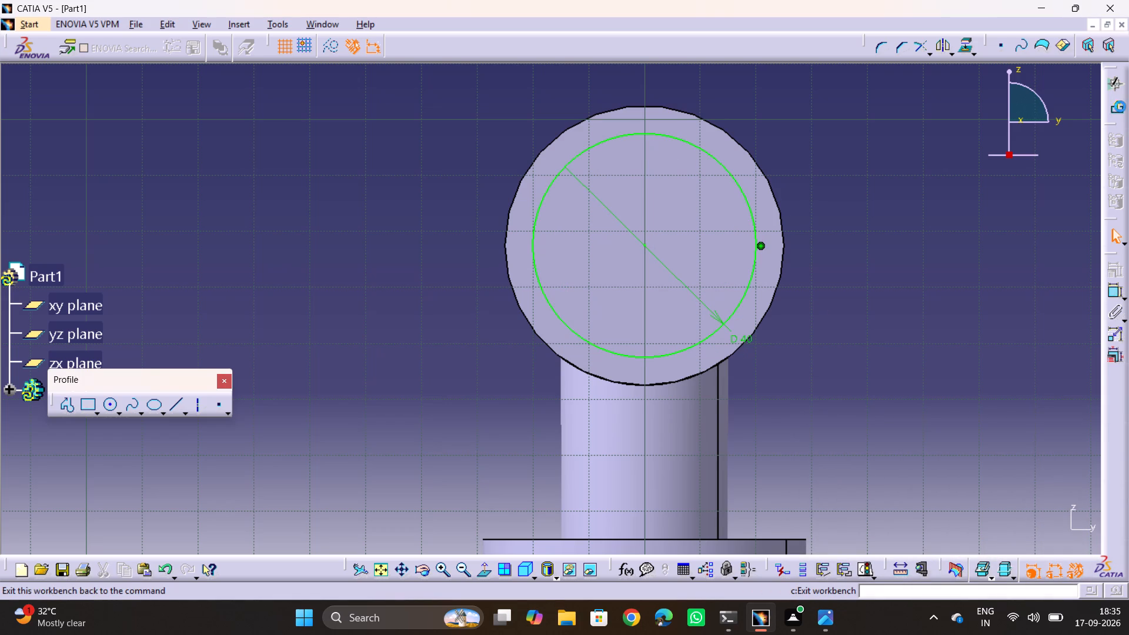
left_click_drag(1120, 106, 1054, 230)
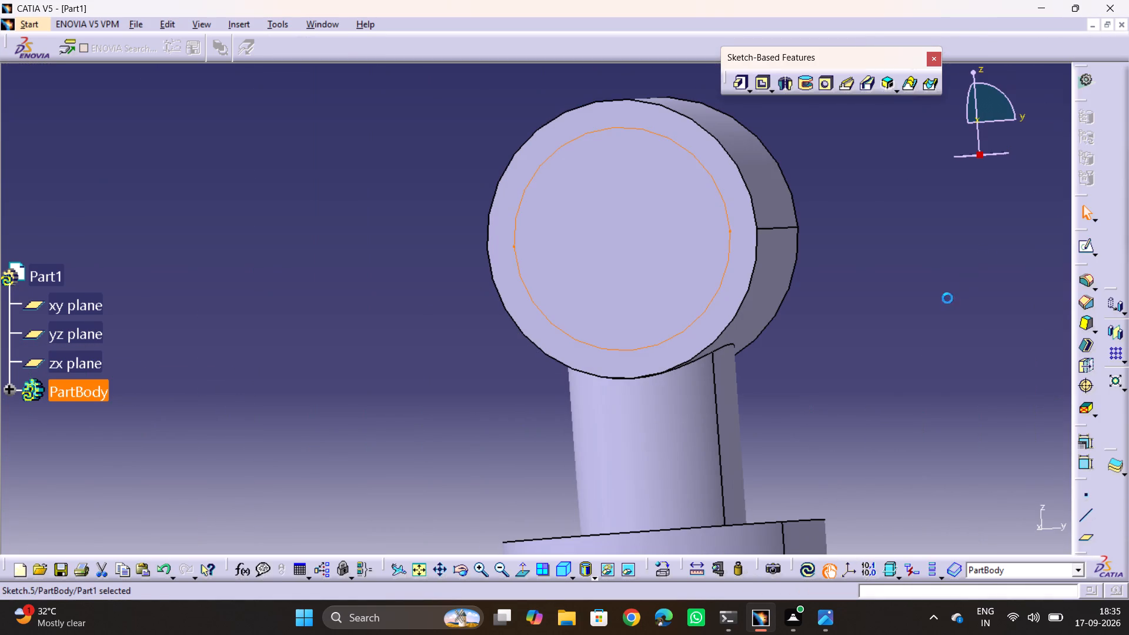
left_click(933, 392)
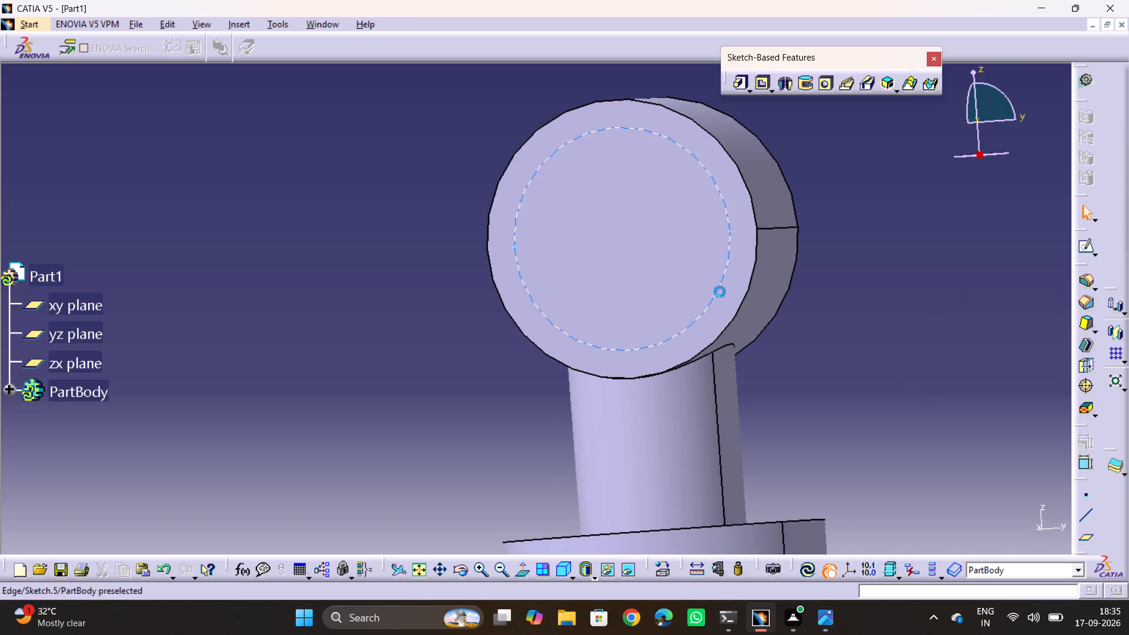
Reopen the upper eye's face sketch and draw two concentric circles inside the 40 mm one, about 25 mm and 15 mm in diameter.
double_click(716, 288)
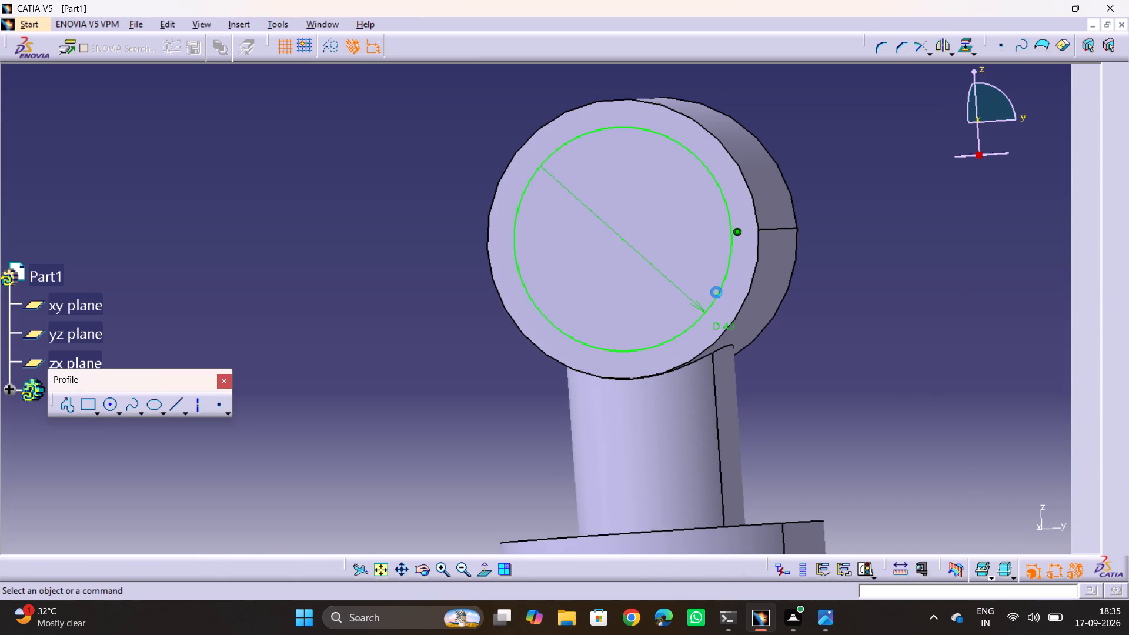
left_click(856, 378)
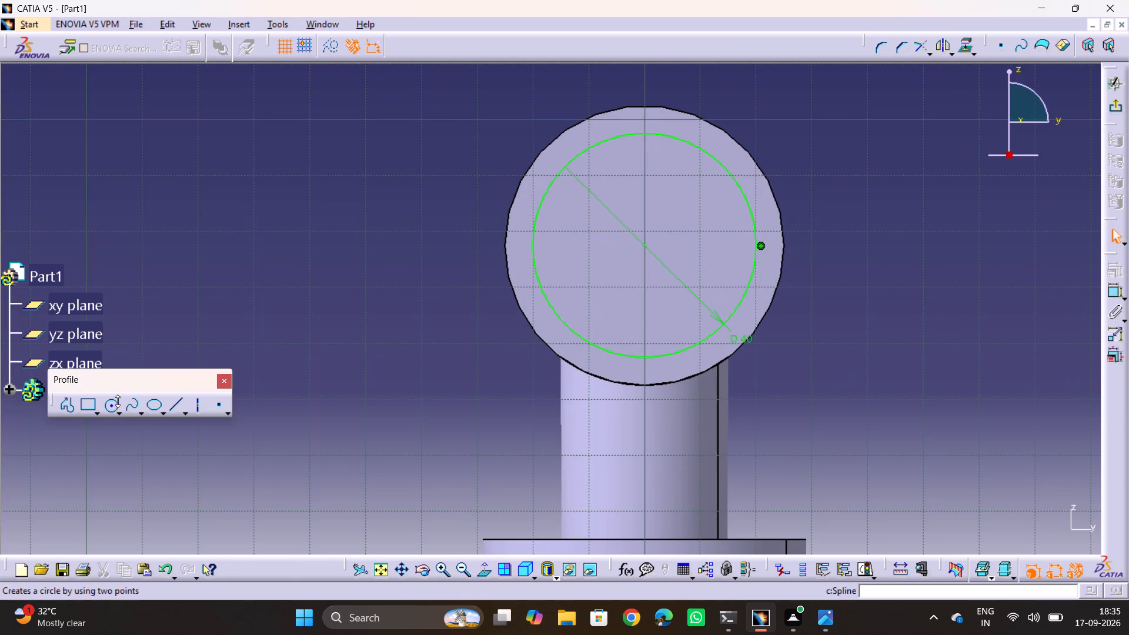
left_click(108, 405)
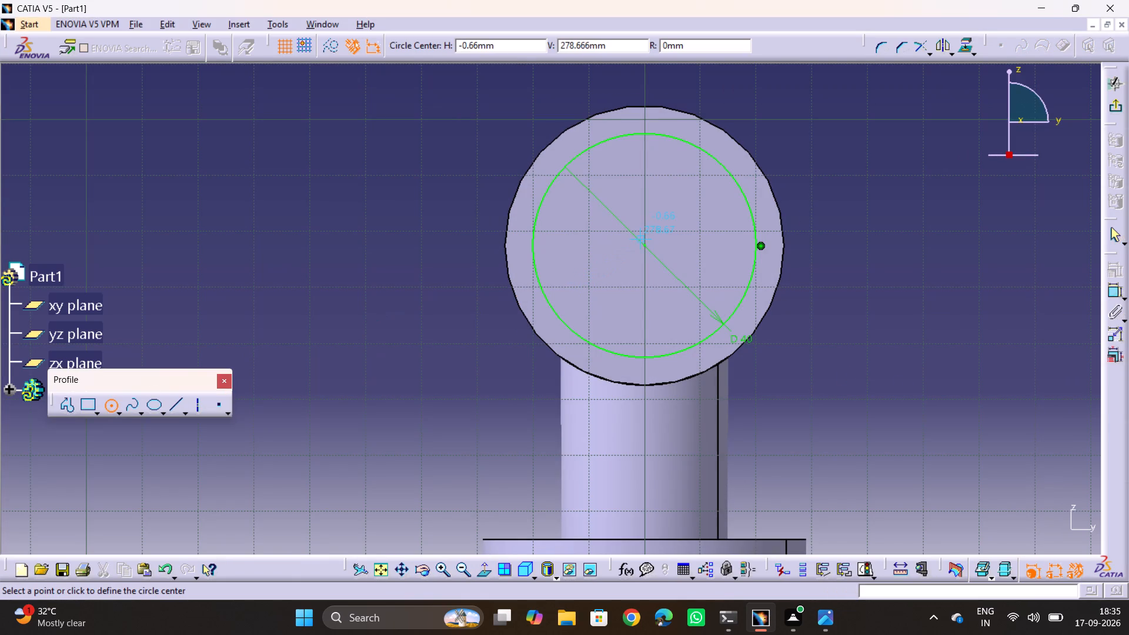
left_click(643, 247)
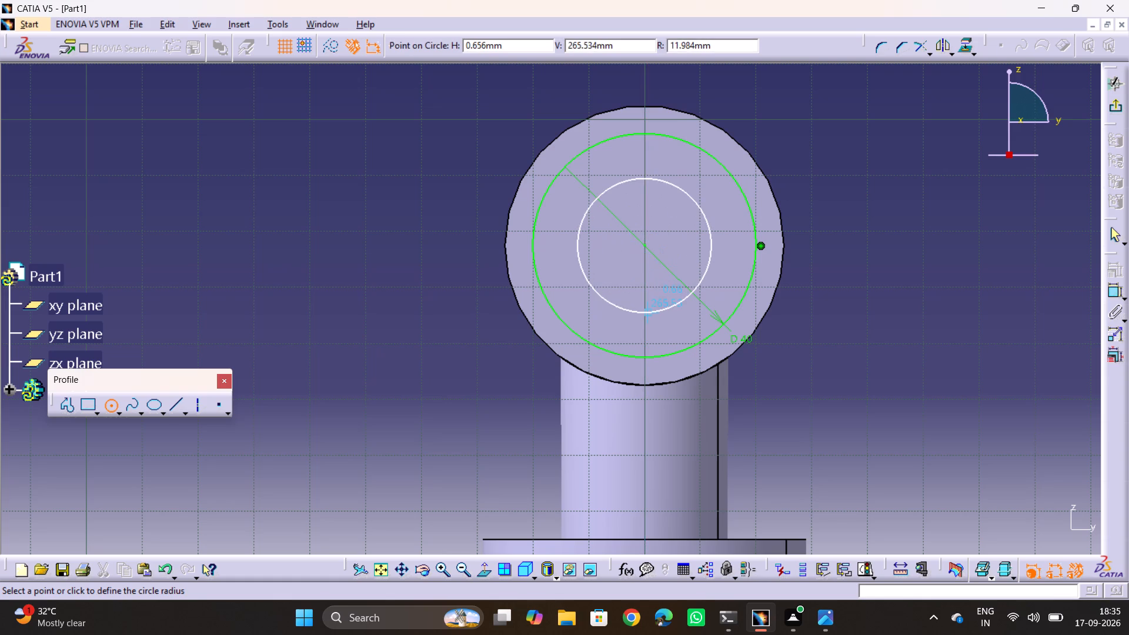
left_click(647, 315)
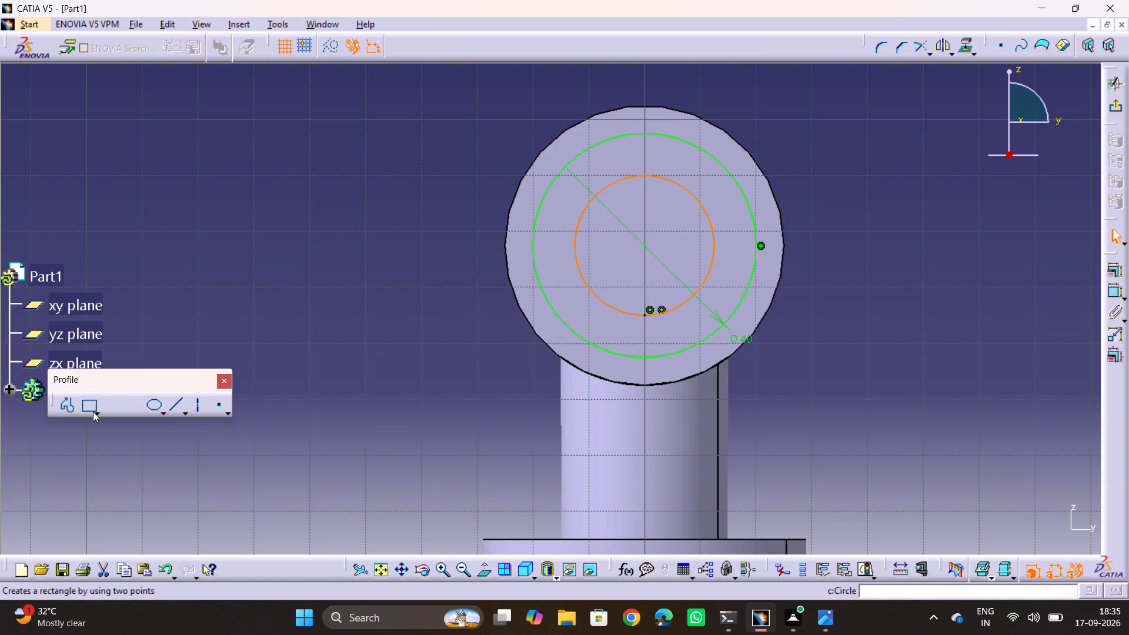
left_click(109, 404)
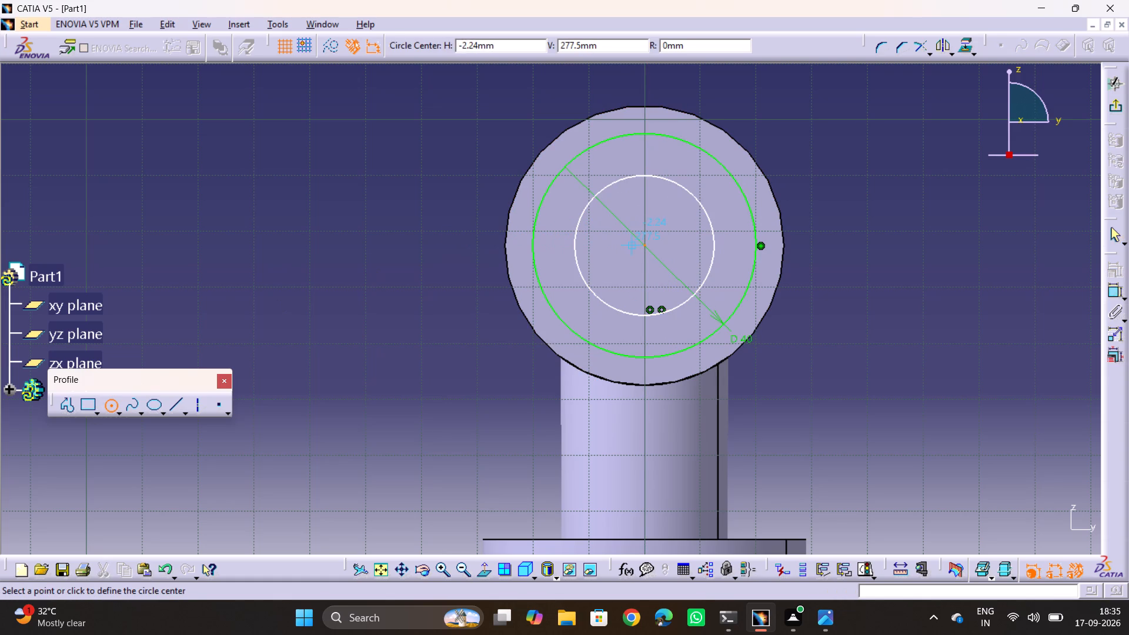
left_click(648, 246)
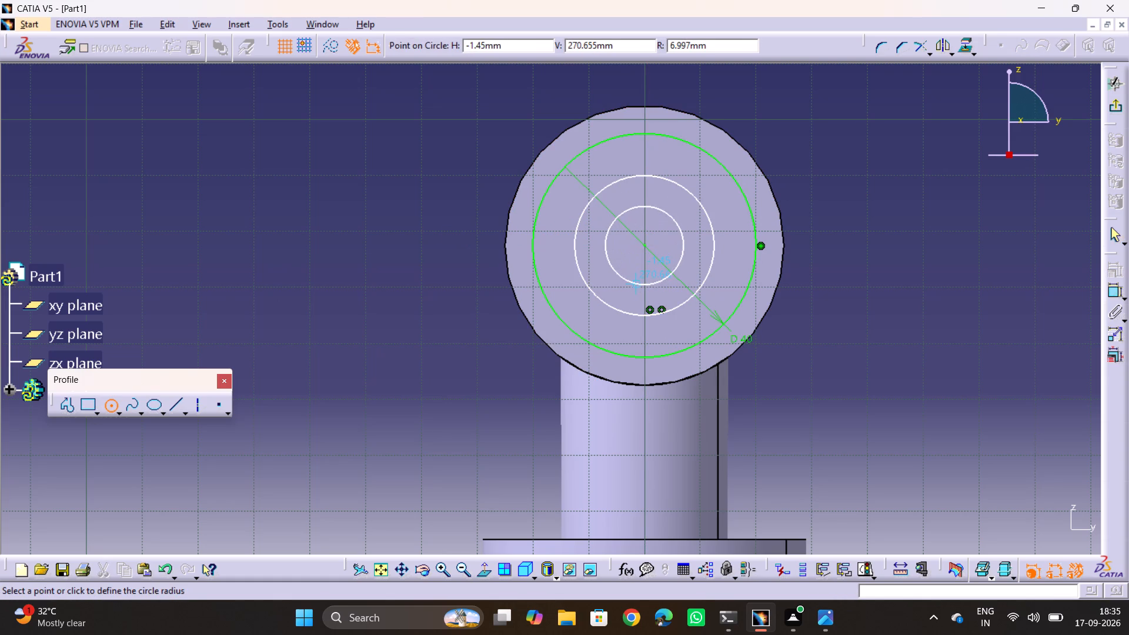
left_click(635, 289)
left_click(905, 283)
Dimension the middle circle's diameter and, after consulting detail B, set it to 34 mm.
left_click(1118, 289)
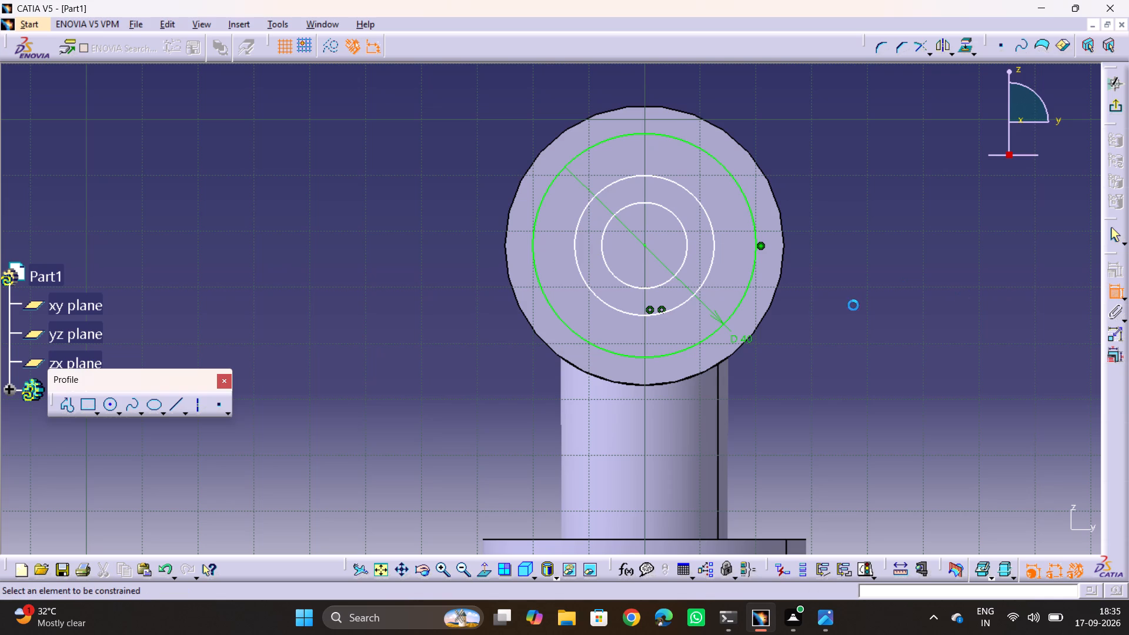
left_click(701, 286)
left_click(810, 353)
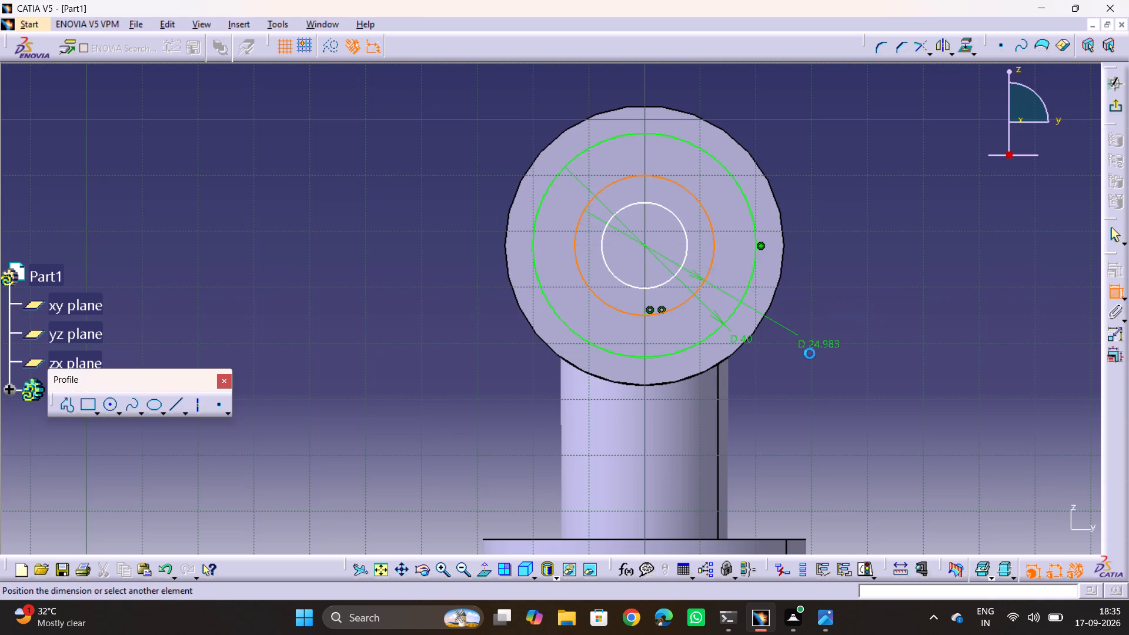
double_click(817, 348)
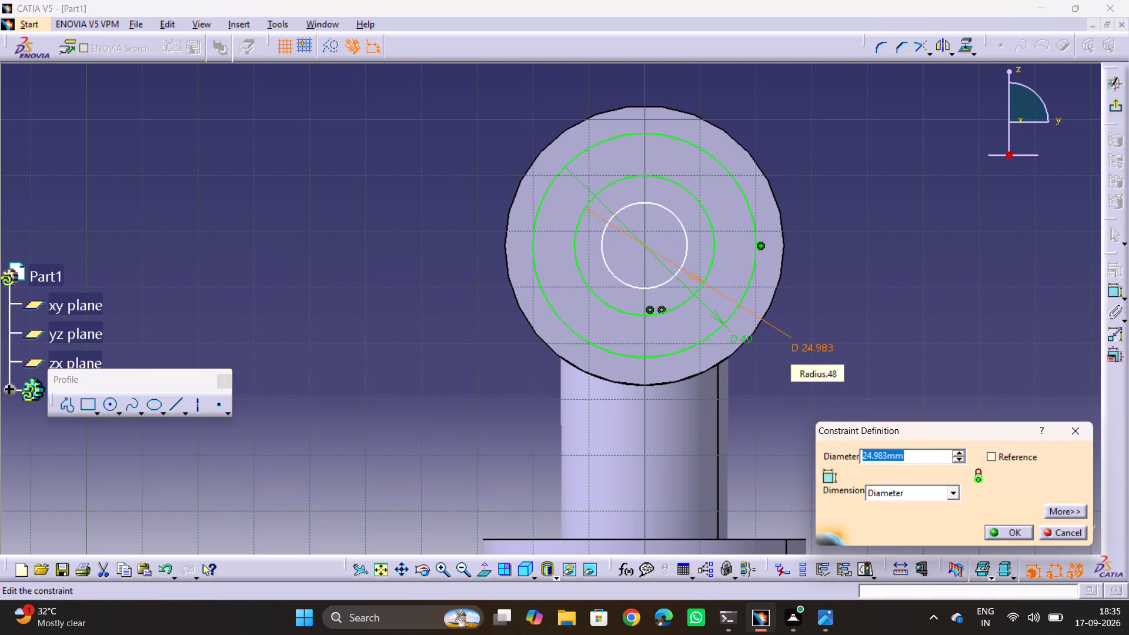
key("alt+Tab")
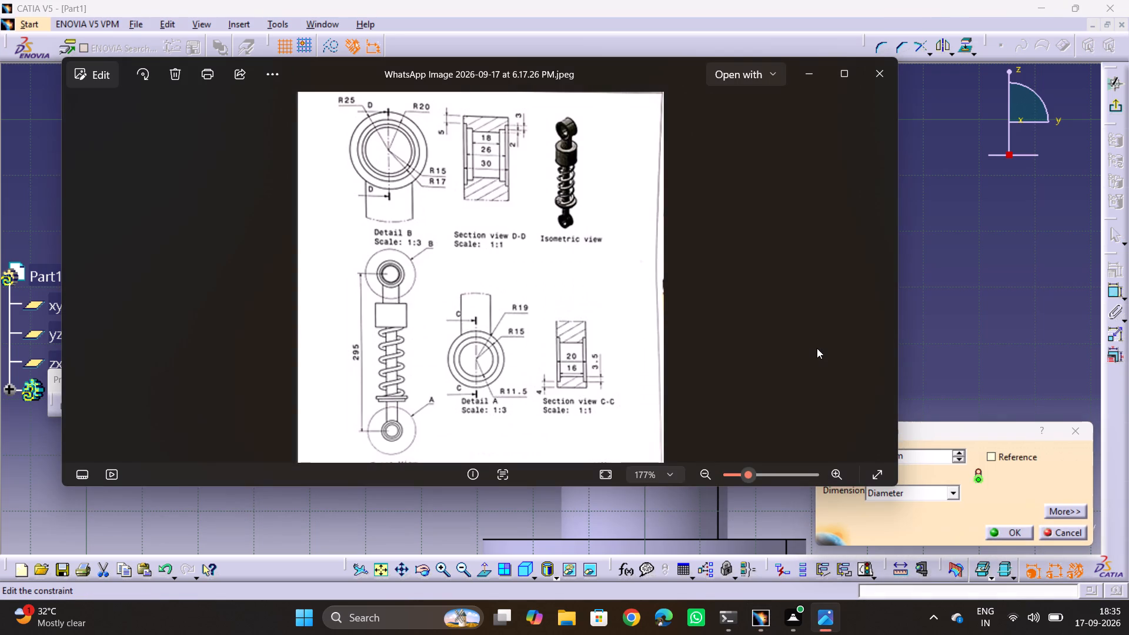
key("alt+Tab")
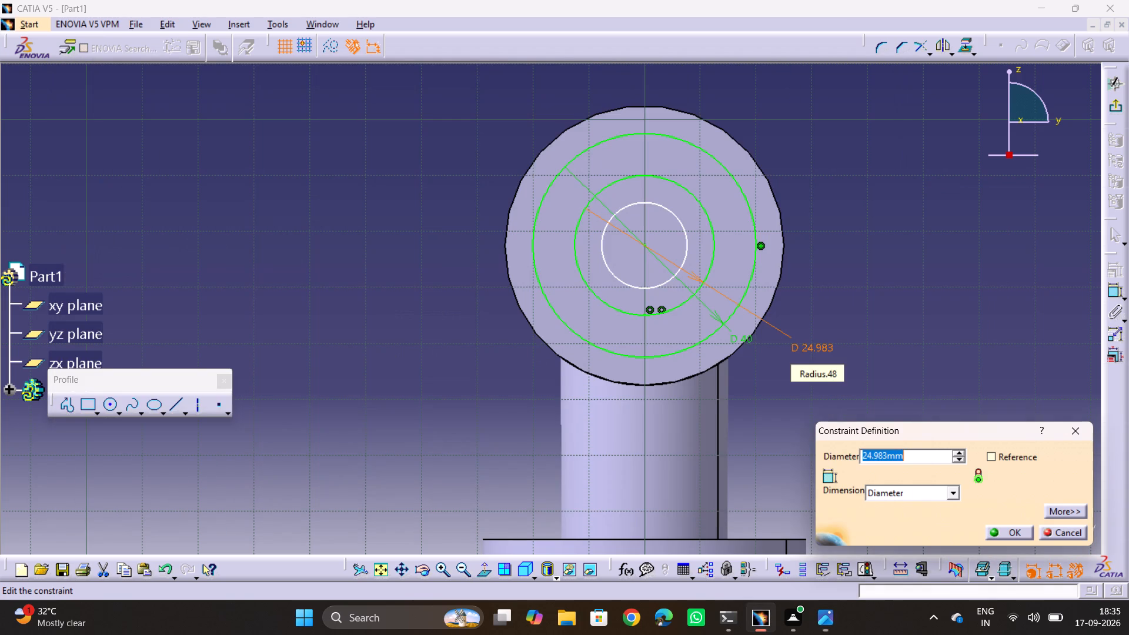
type("34")
key("Return")
Dimension the innermost circle's diameter, set it to 30 mm, check it against detail B, and exit the sketch.
left_click(678, 270)
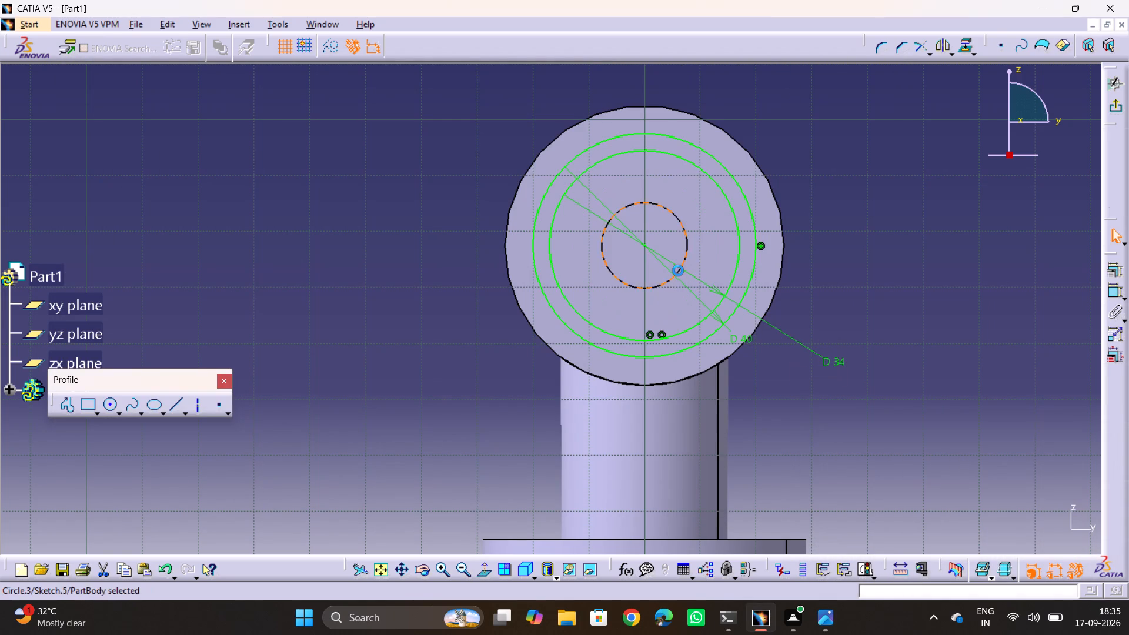
left_click(1111, 294)
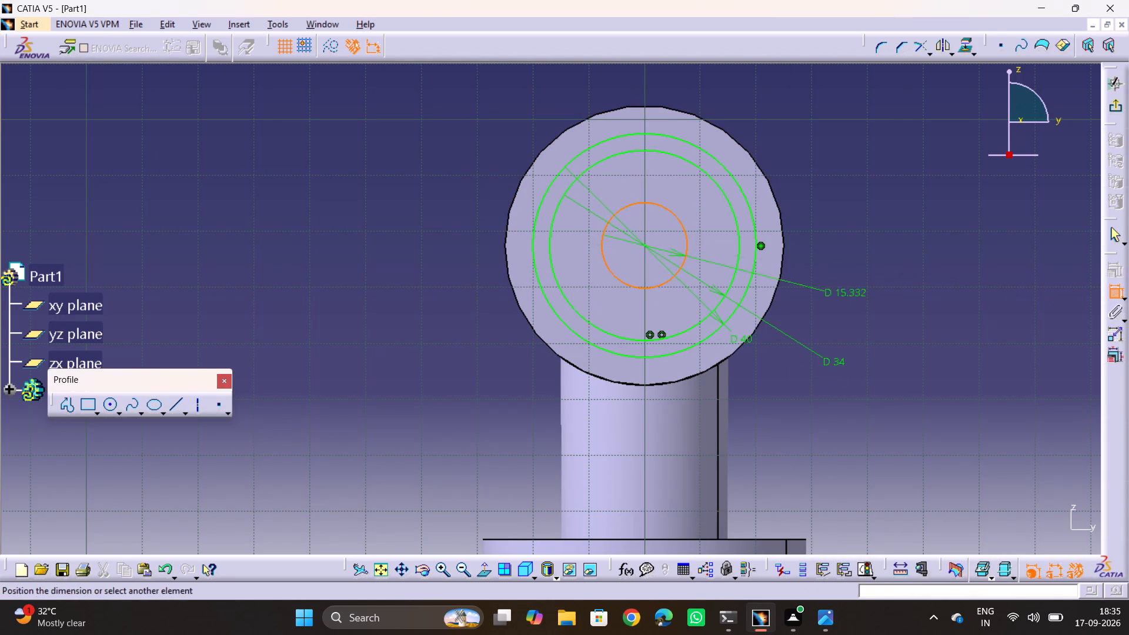
left_click(813, 300)
double_click(814, 299)
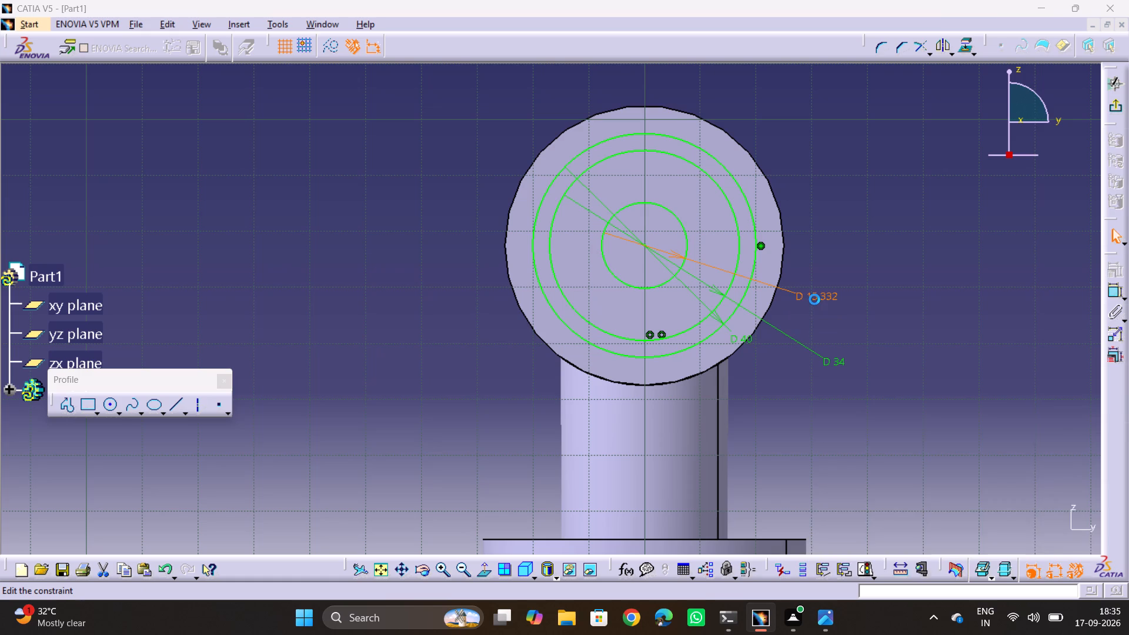
type("30")
key("Return")
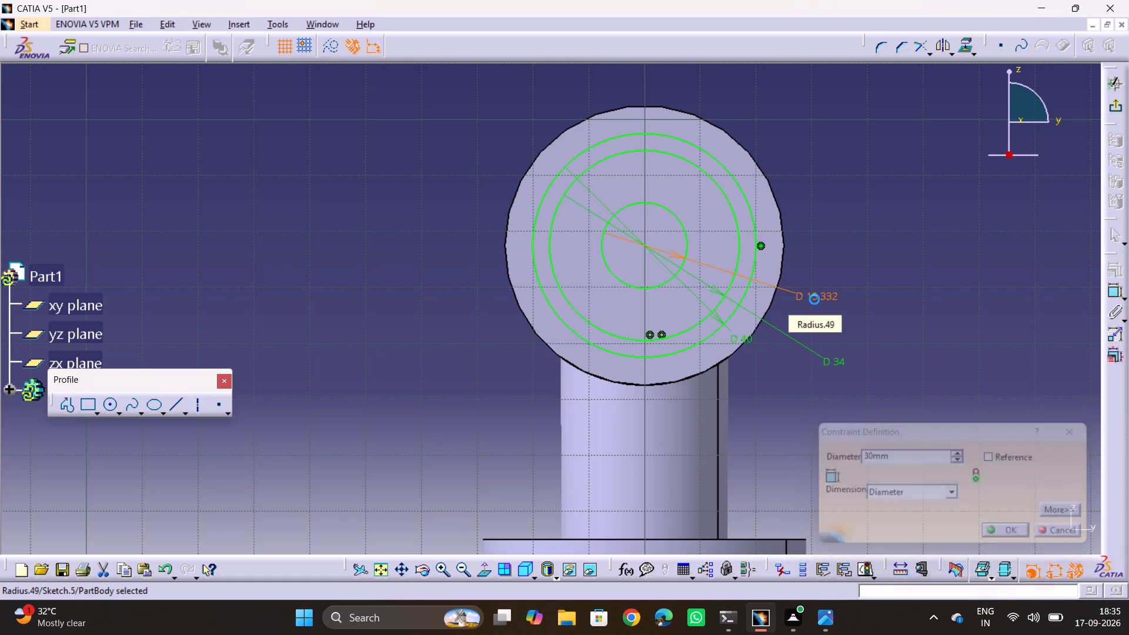
left_click(966, 212)
key("alt+Tab")
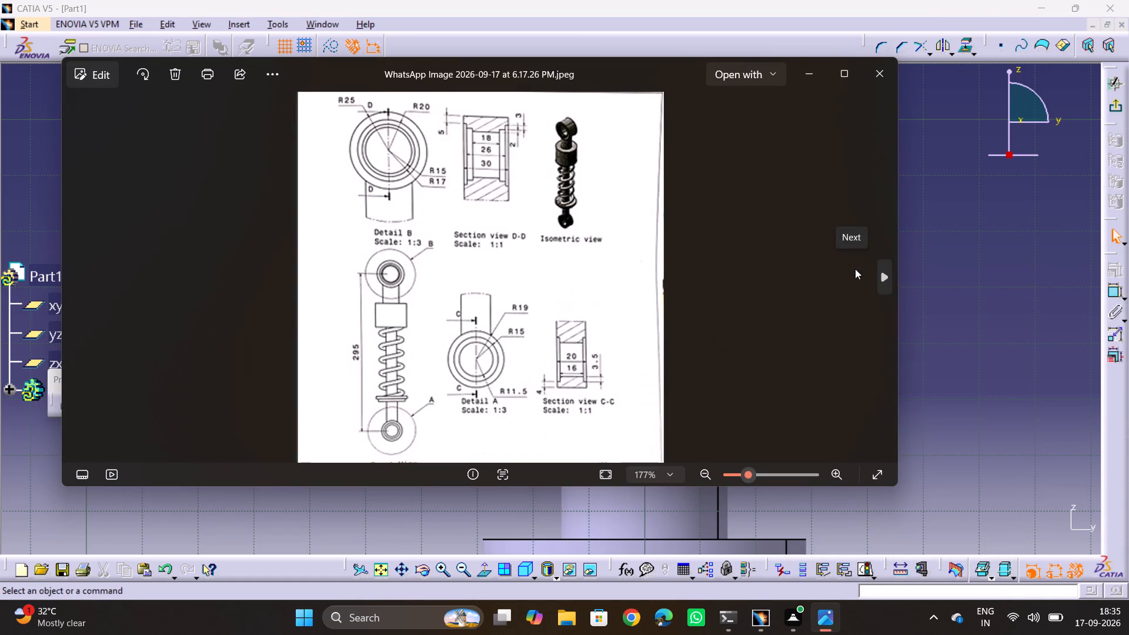
key("alt+Tab")
left_click(918, 379)
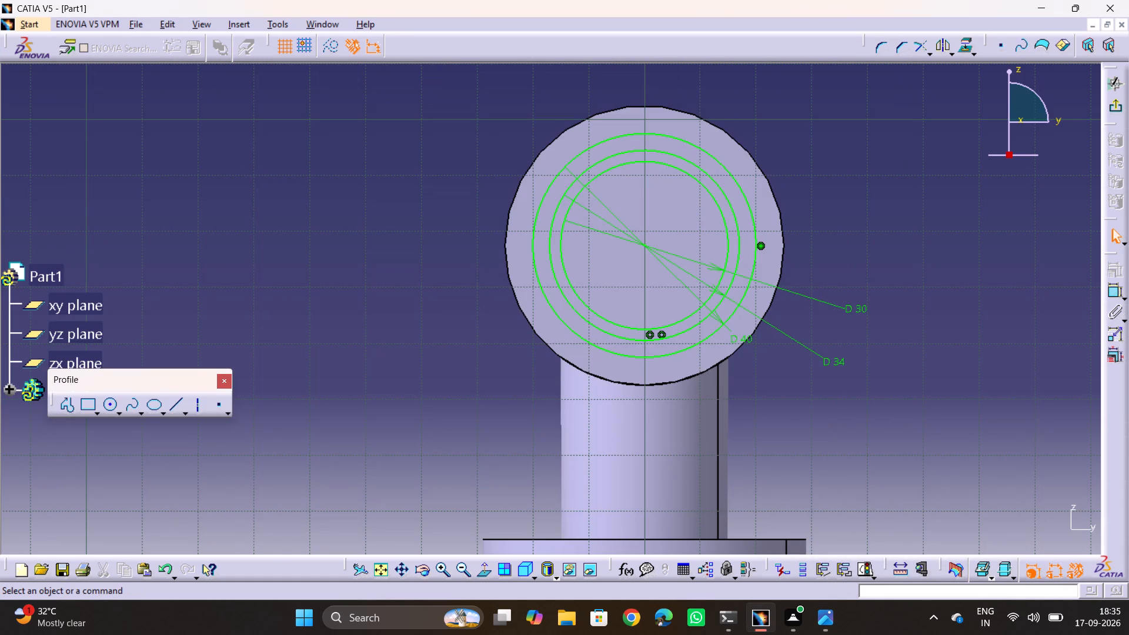
left_click(1115, 107)
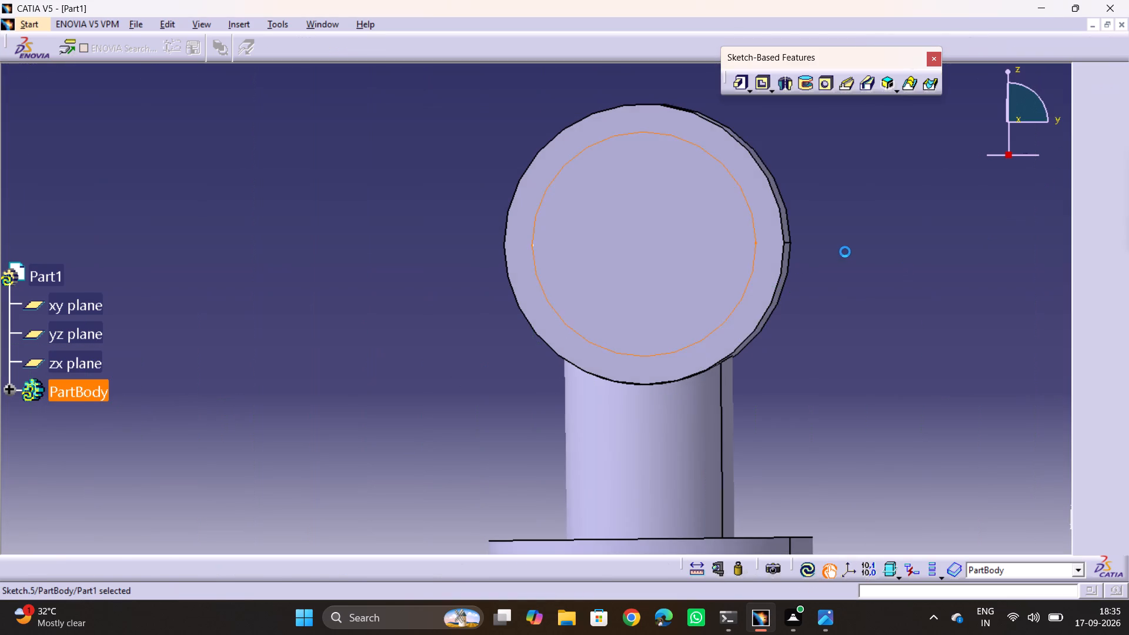
left_click(887, 266)
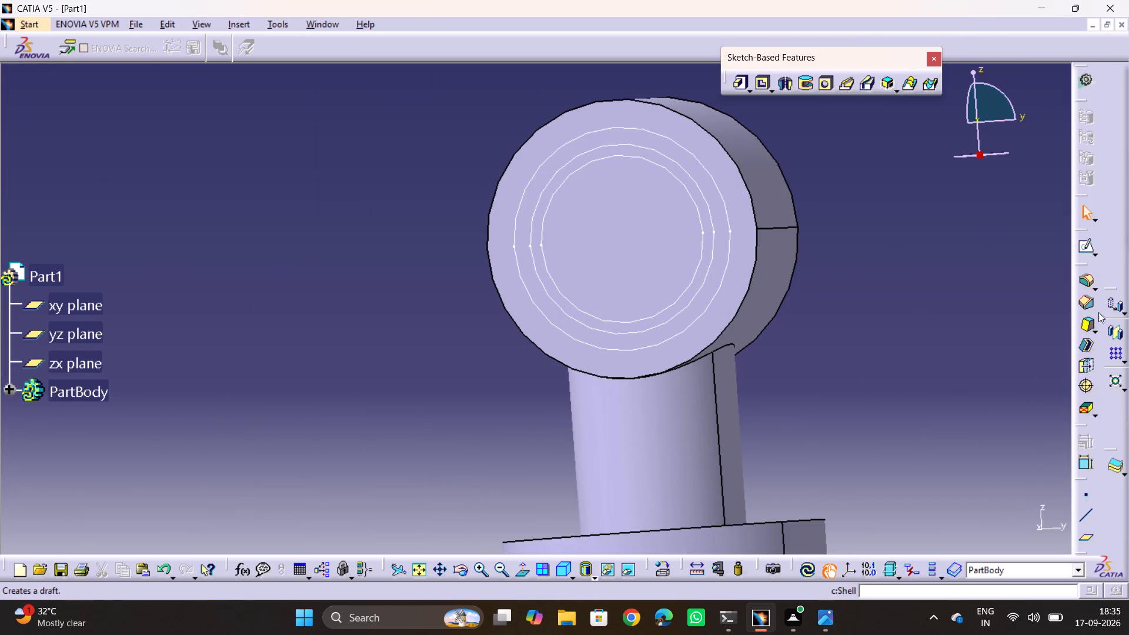
Multi-pocket the three-circle sketch, cutting the innermost domain 30 mm deep and the outermost ring 2 mm deep.
left_click(774, 91)
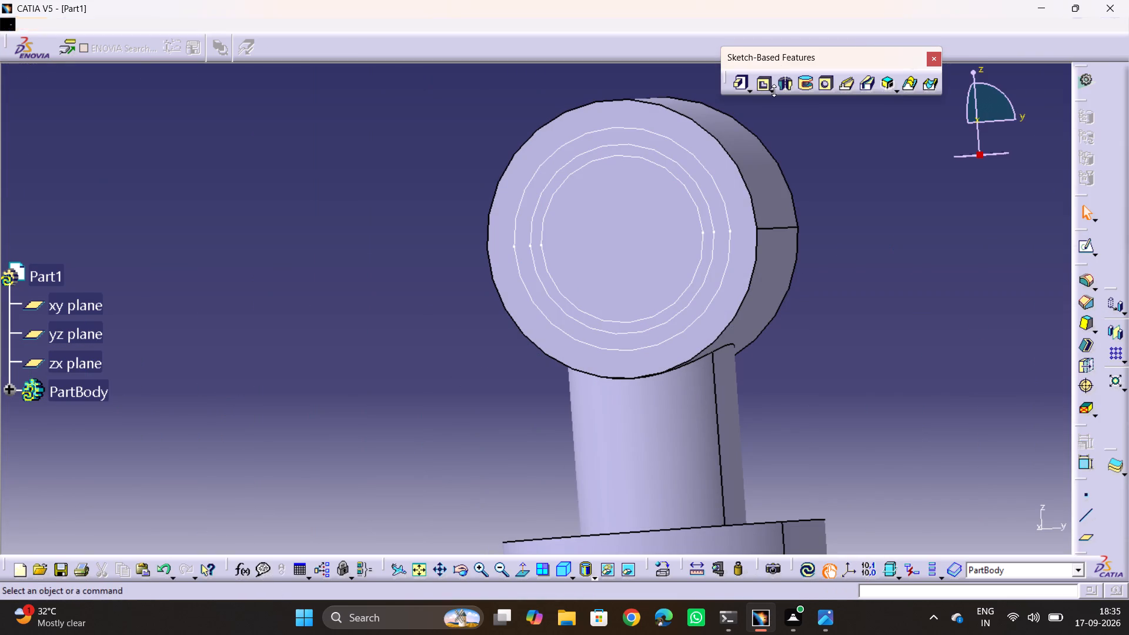
left_click(830, 104)
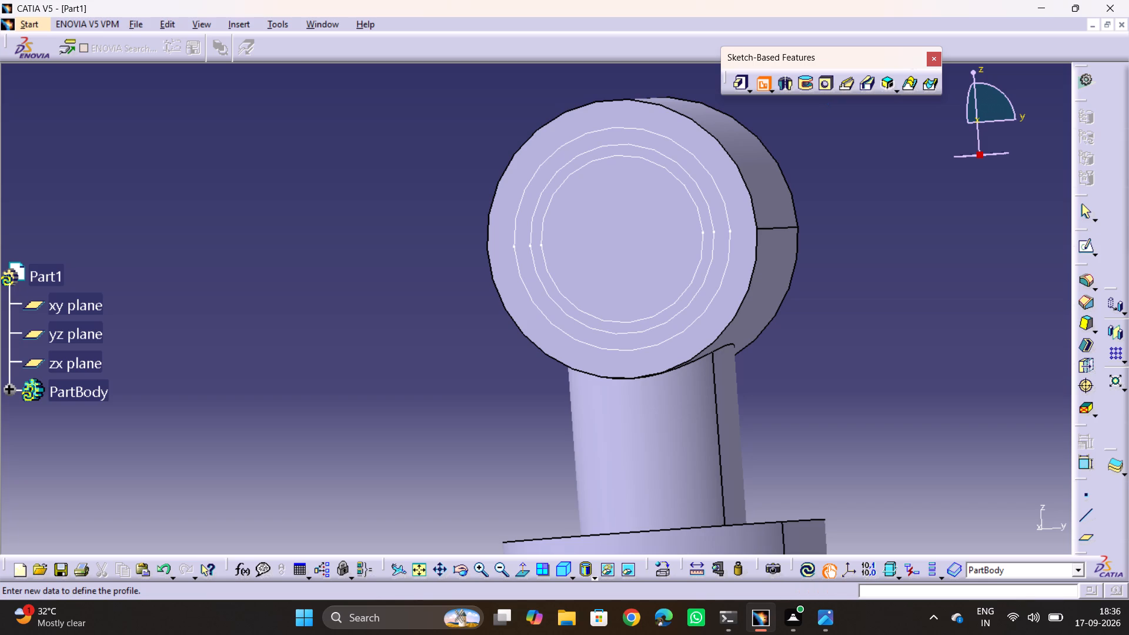
left_click(719, 292)
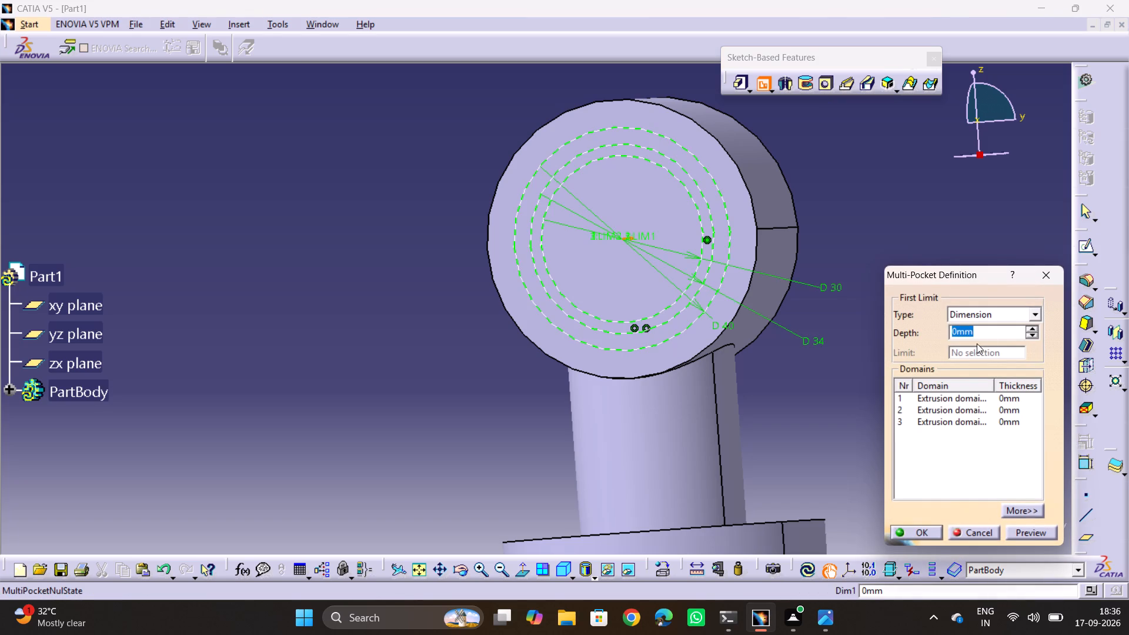
left_click(968, 403)
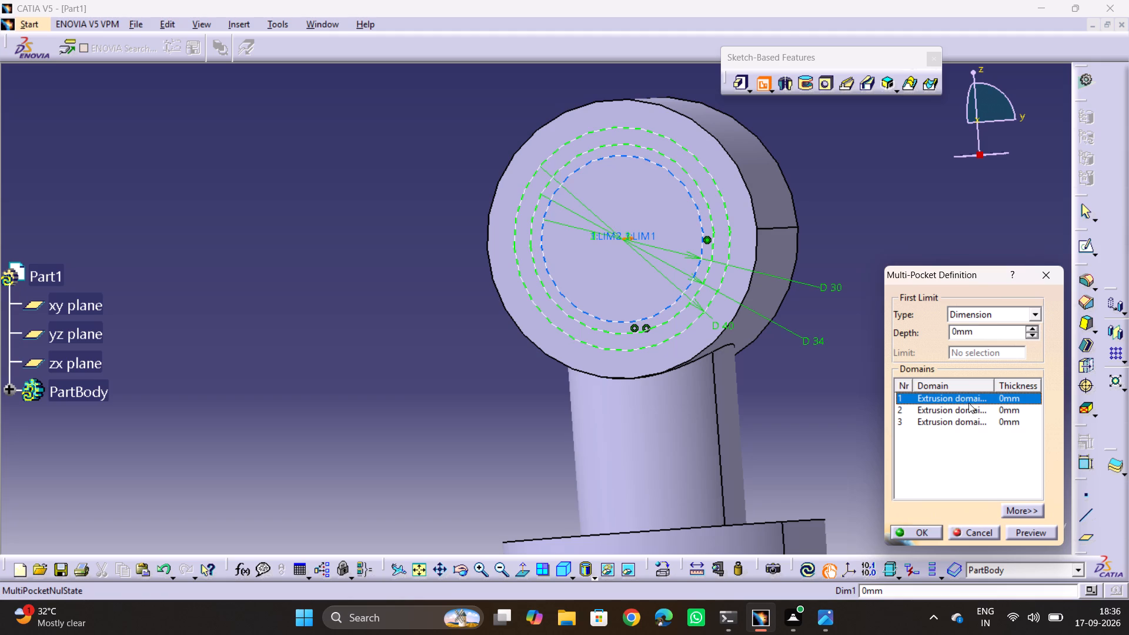
double_click(968, 331)
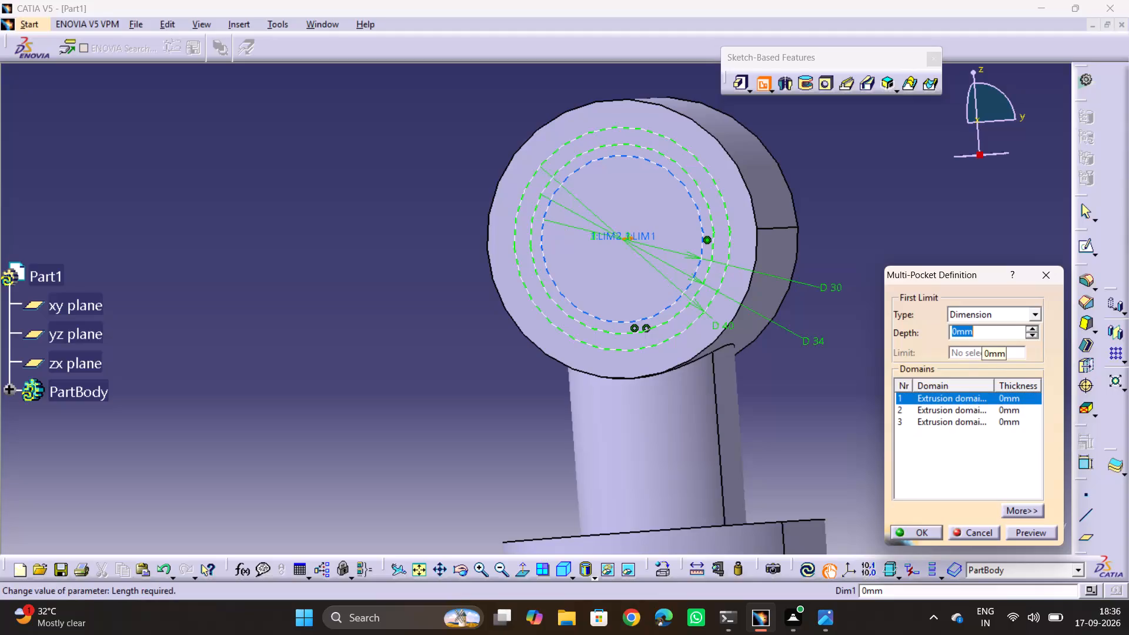
type("30")
left_click(988, 486)
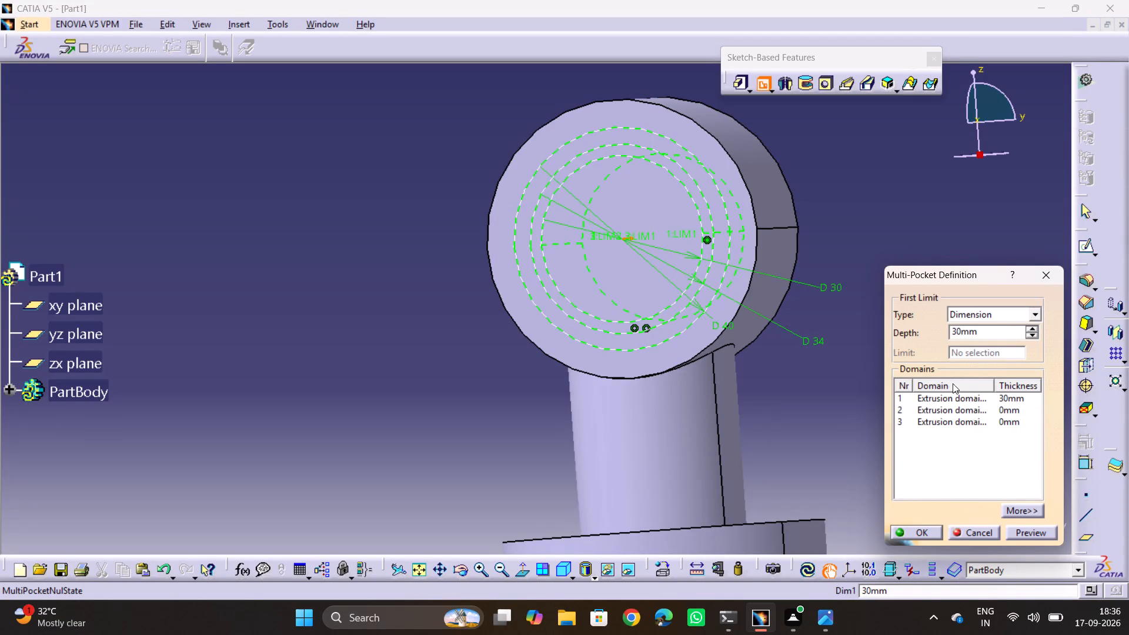
left_click(952, 411)
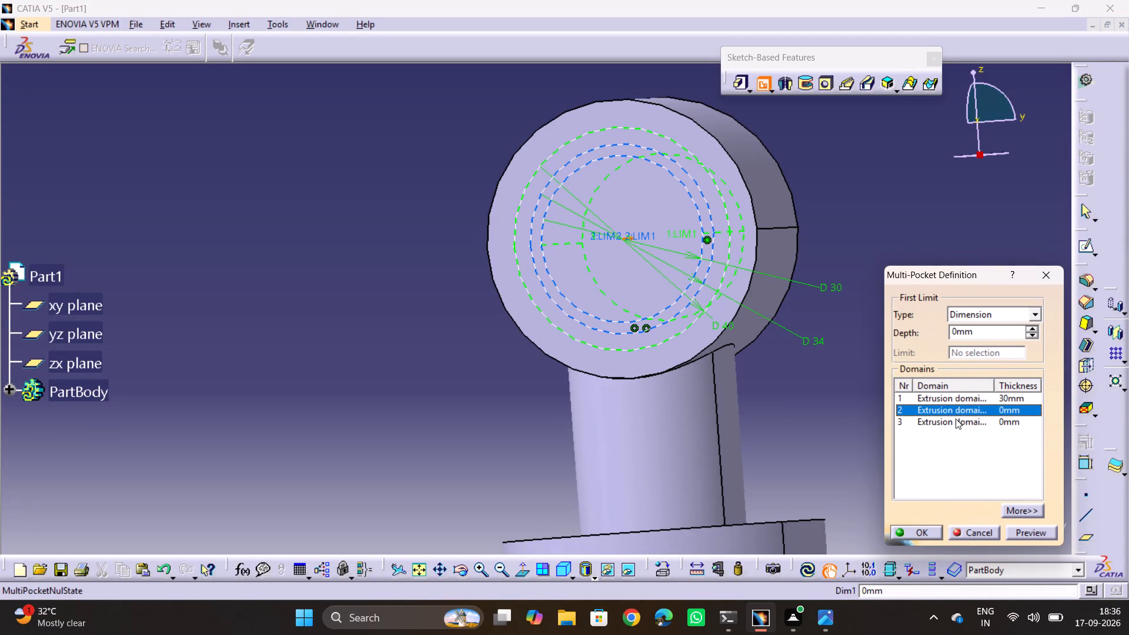
left_click(956, 425)
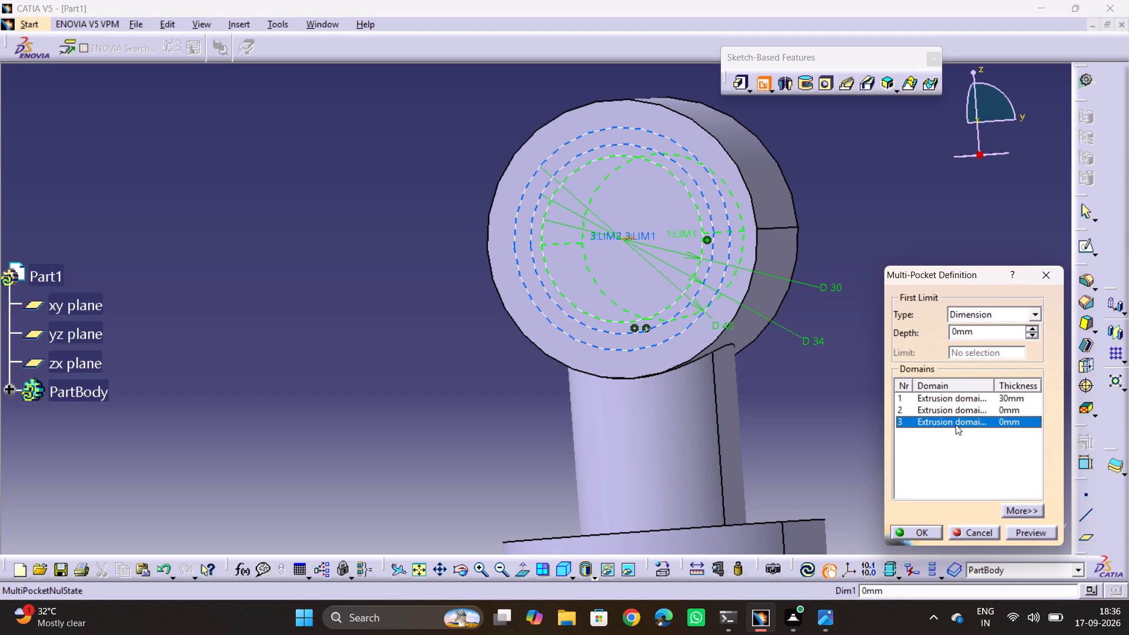
double_click(983, 336)
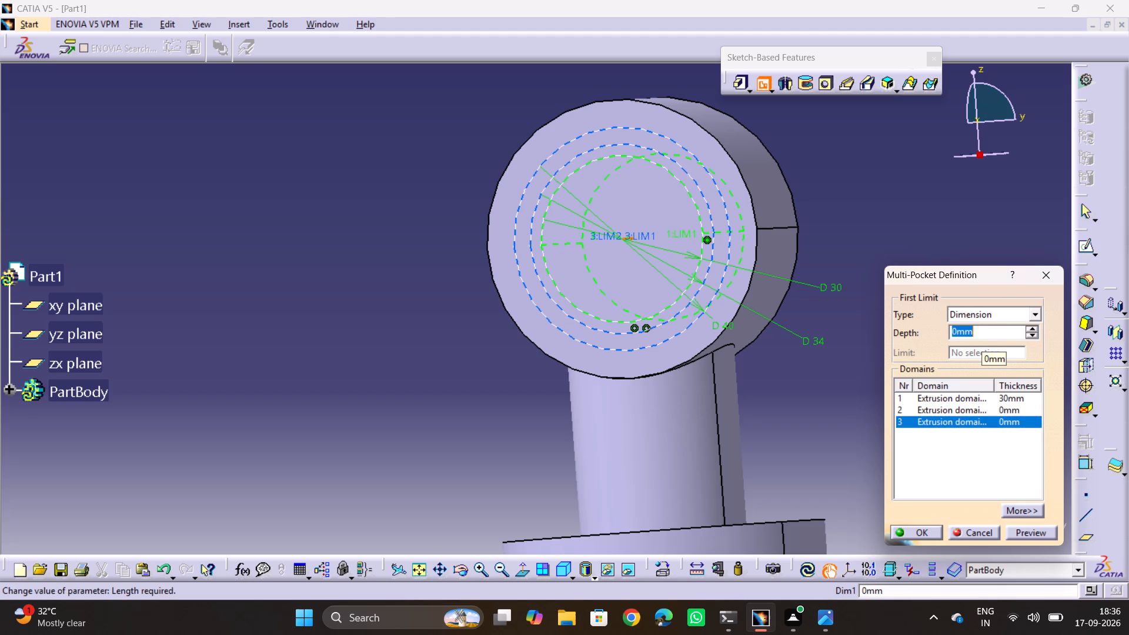
key("2")
key("Return")
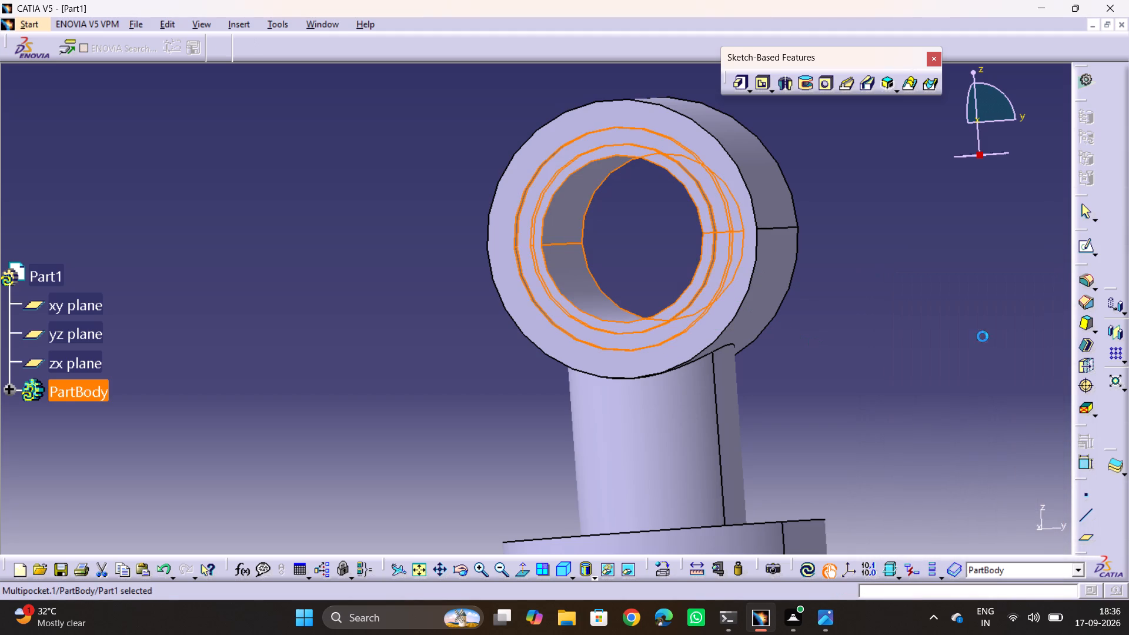
left_click(932, 420)
Reopen the upper eye's multi-pocket, consult section D-D, and set the middle ring domain's depth to 6 mm.
left_click(563, 317)
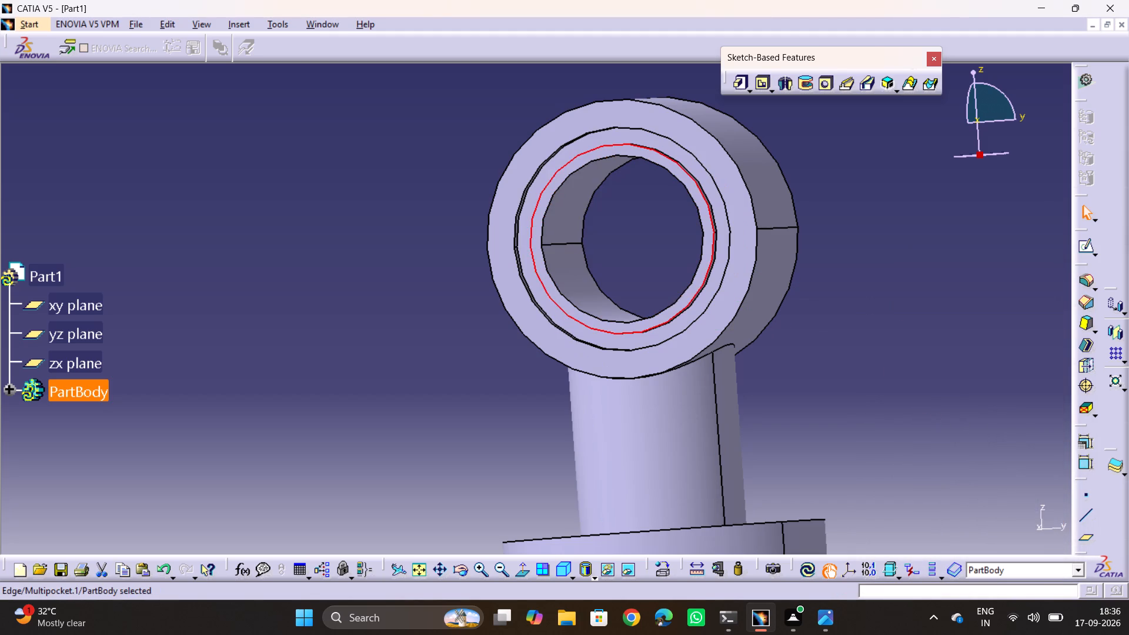
left_click(563, 317)
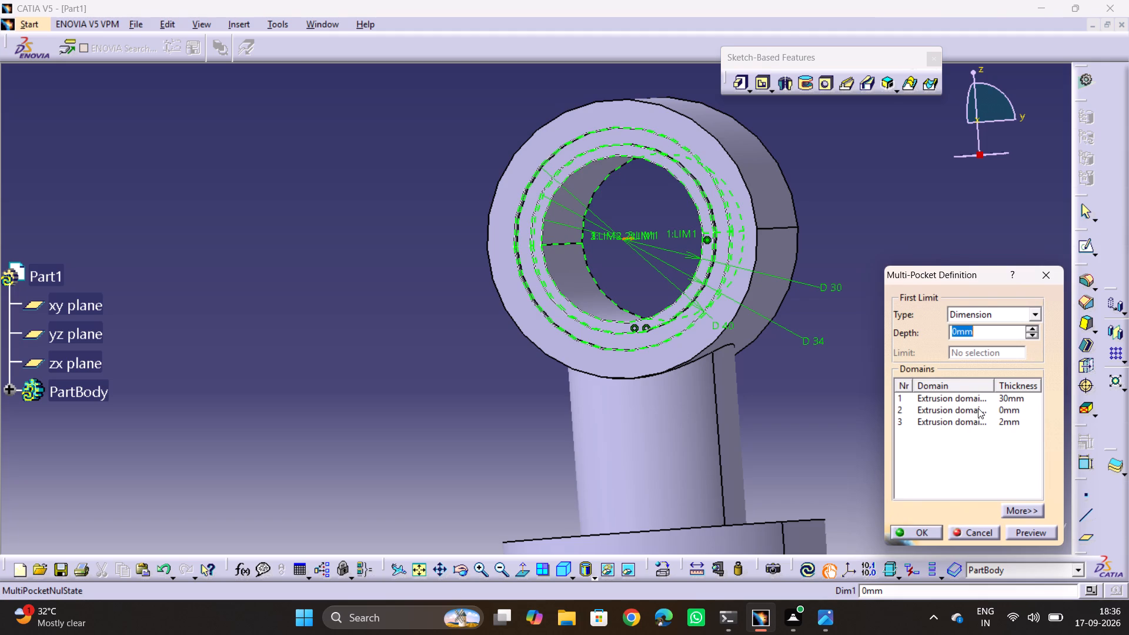
left_click(978, 408)
left_click(968, 326)
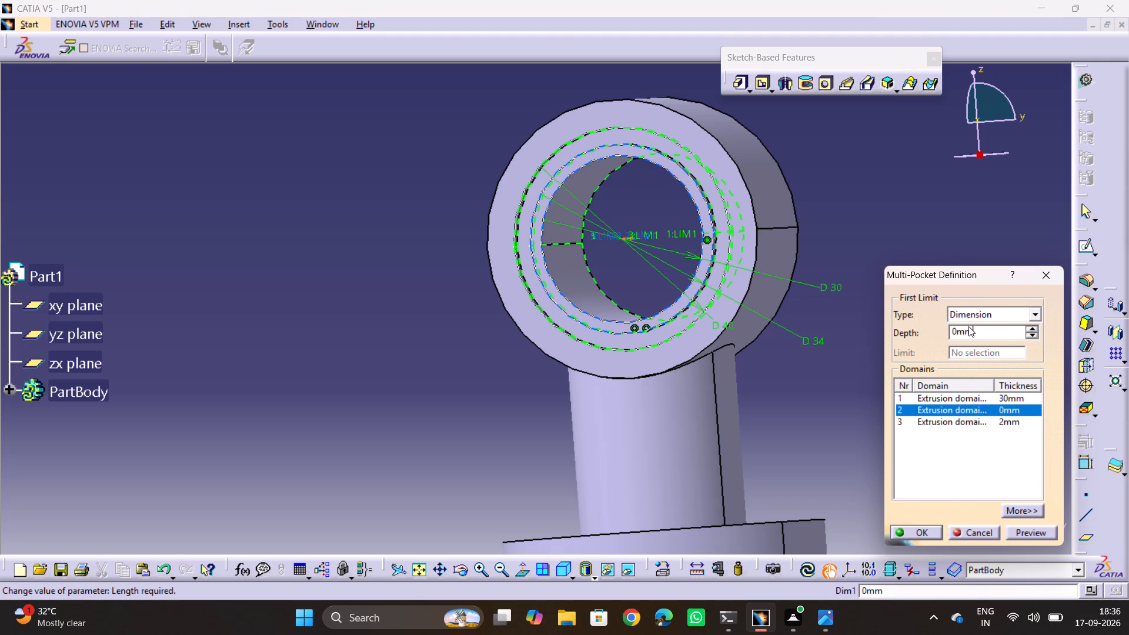
left_click(968, 326)
double_click(981, 333)
key("alt+Tab")
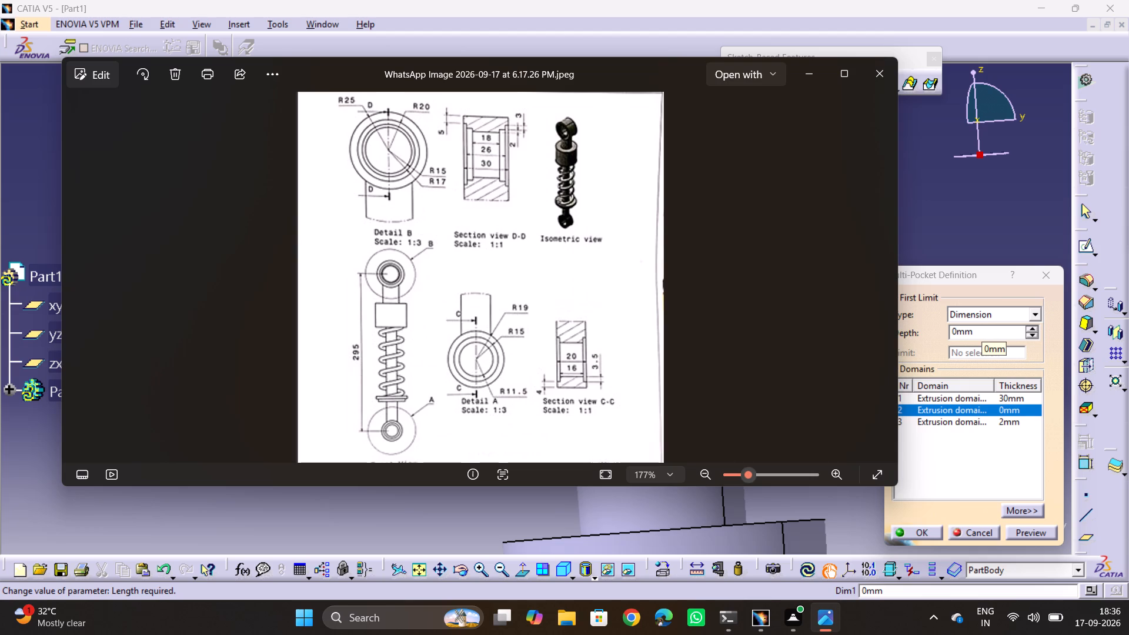
key("alt+Tab")
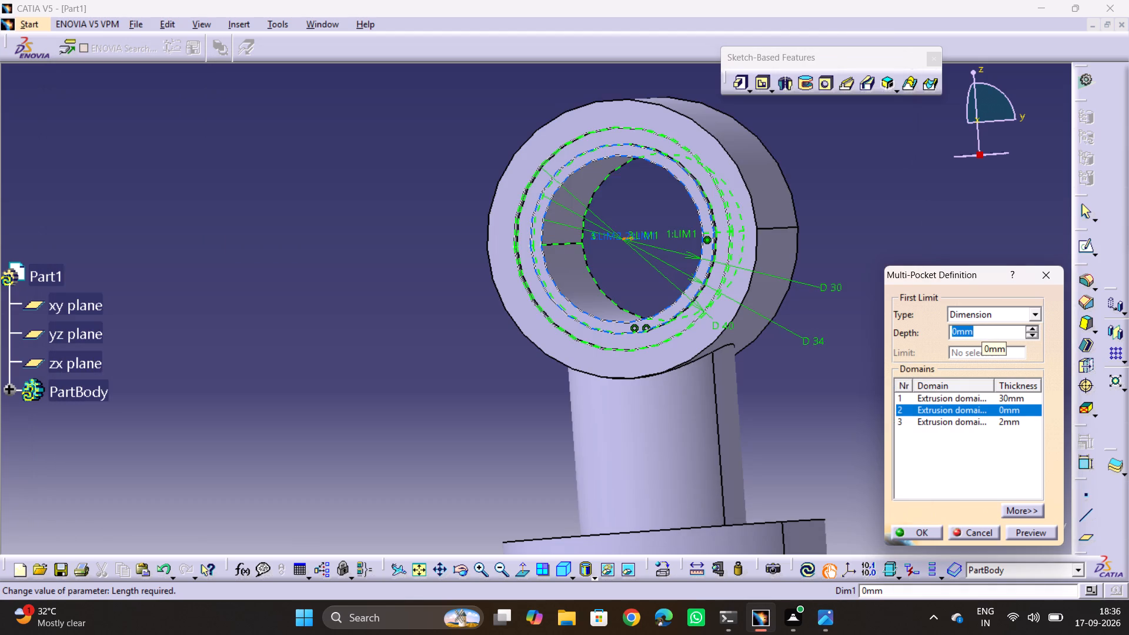
key("6")
key("Return")
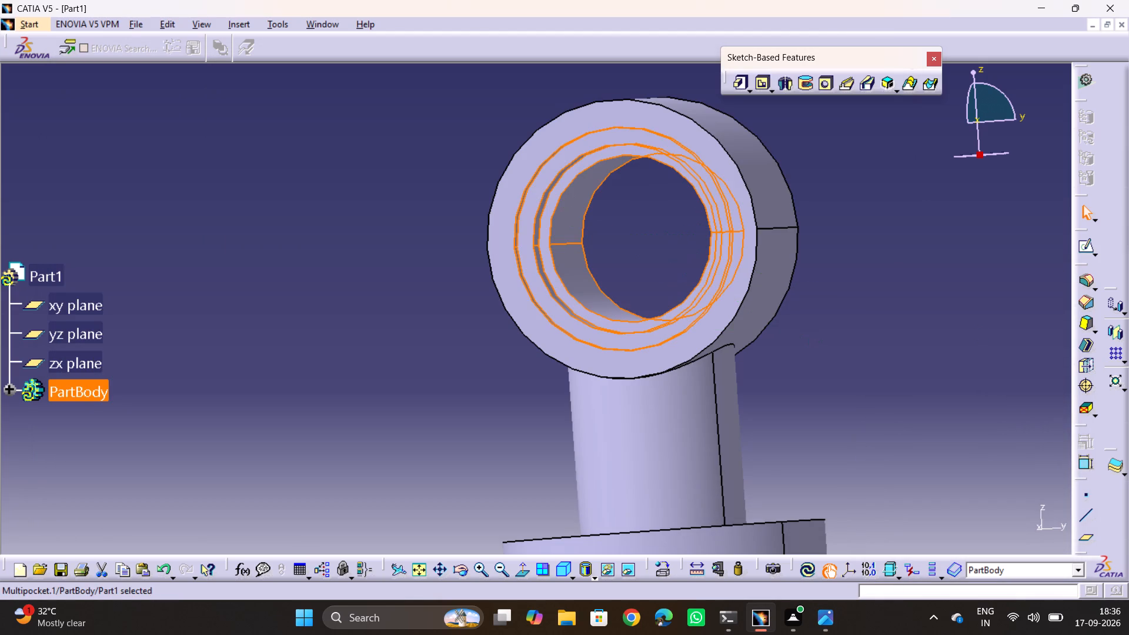
left_click(863, 453)
Examine the upper eye's stepped bore from the side and review the depths of the multi-pocket's domains.
middle_click_drag(849, 317, 642, 293)
left_click_drag(847, 317, 642, 293)
scroll(847, 317, "down", 1)
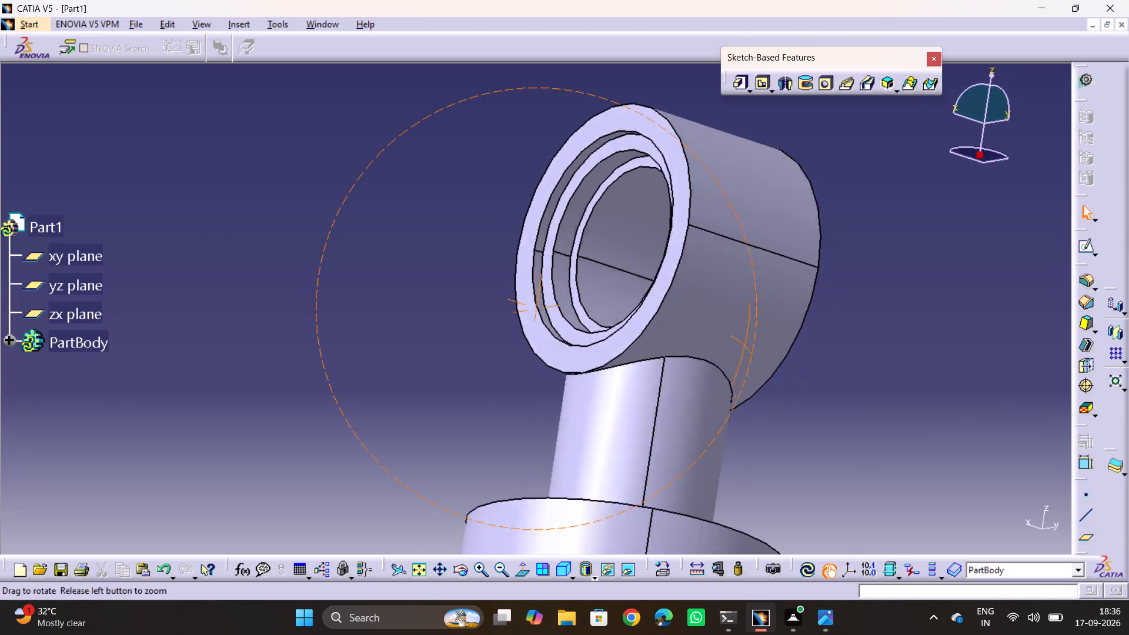
left_click_drag(642, 293, 611, 349)
middle_click_drag(642, 293, 611, 349)
scroll(611, 349, "up", 2)
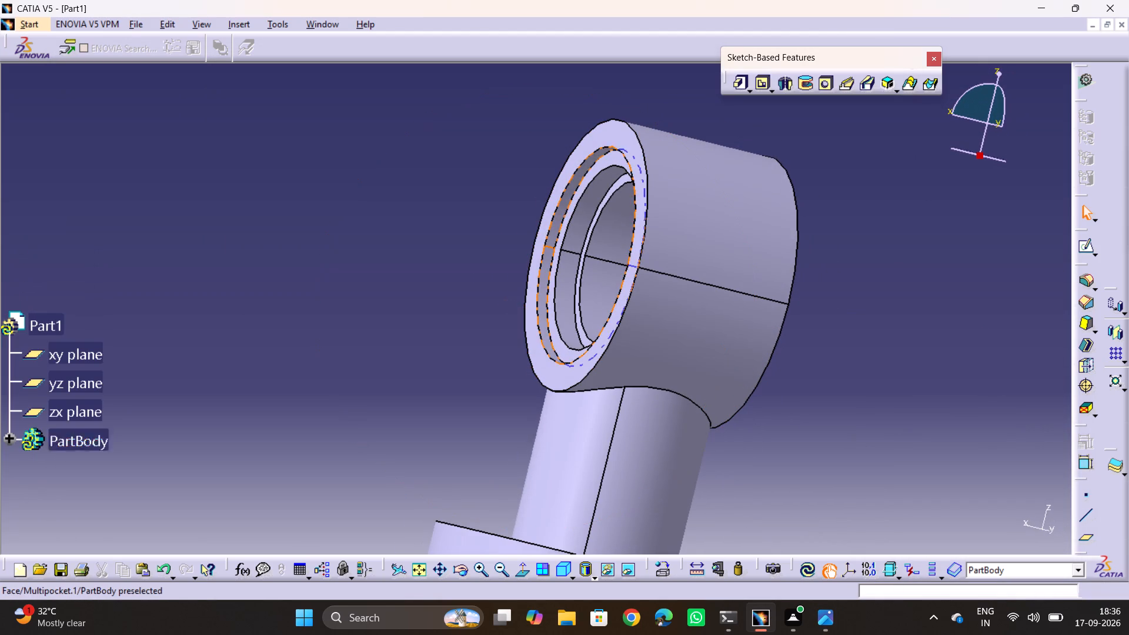
double_click(542, 322)
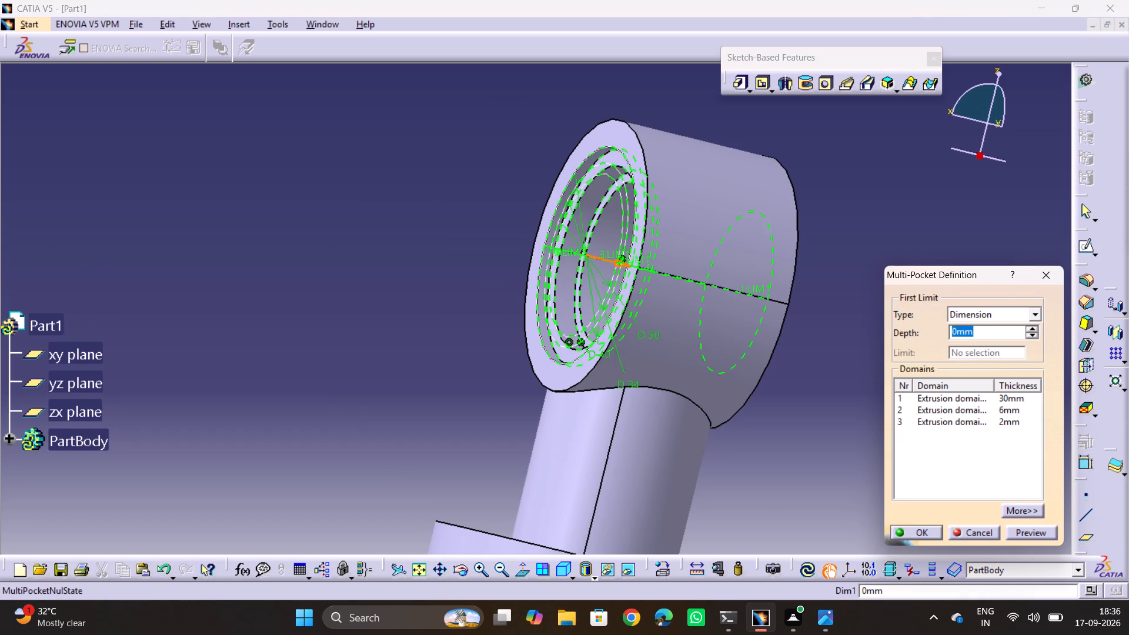
left_click(910, 534)
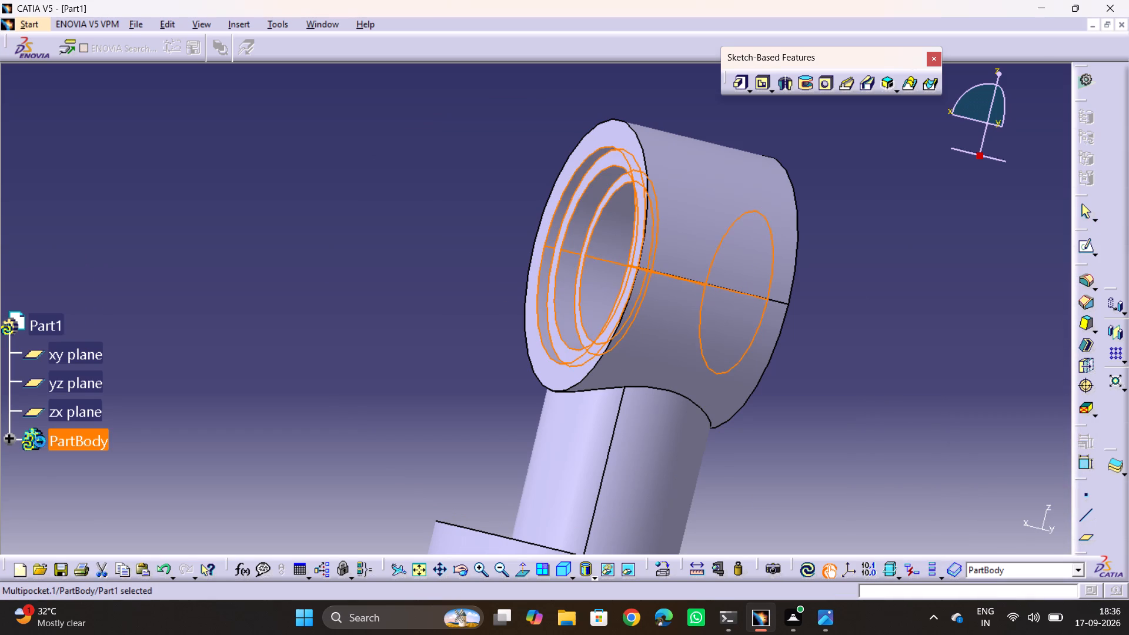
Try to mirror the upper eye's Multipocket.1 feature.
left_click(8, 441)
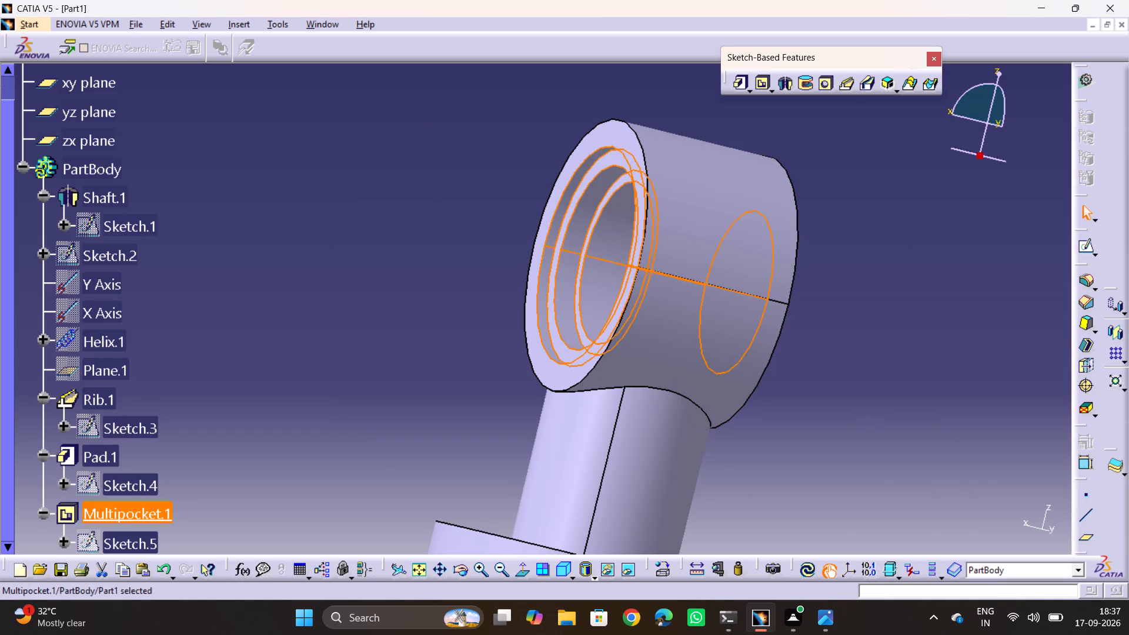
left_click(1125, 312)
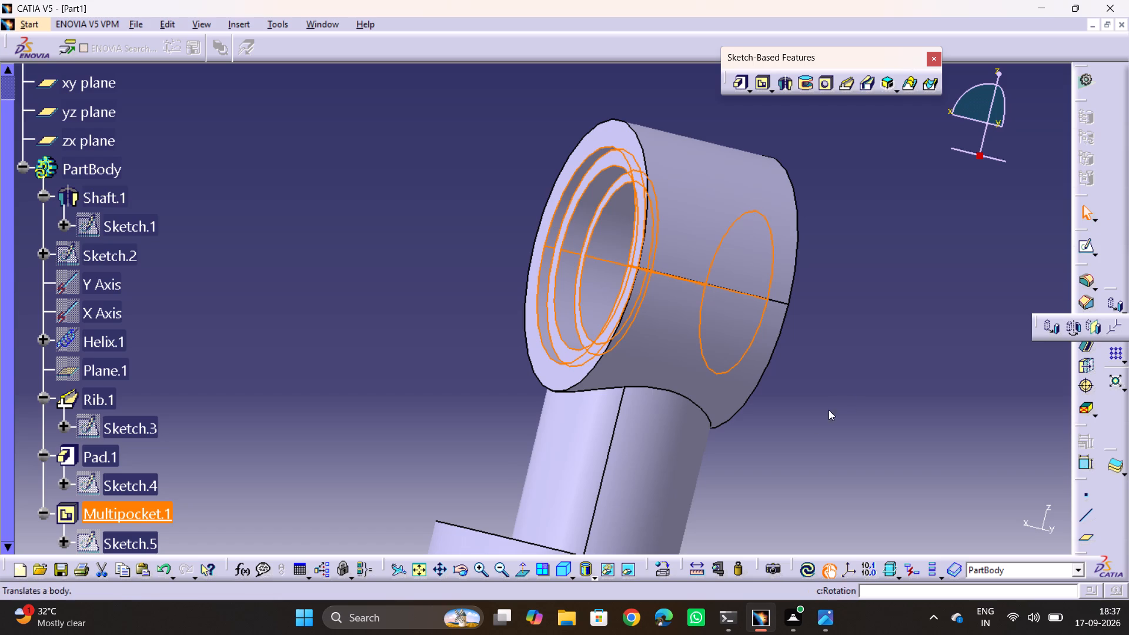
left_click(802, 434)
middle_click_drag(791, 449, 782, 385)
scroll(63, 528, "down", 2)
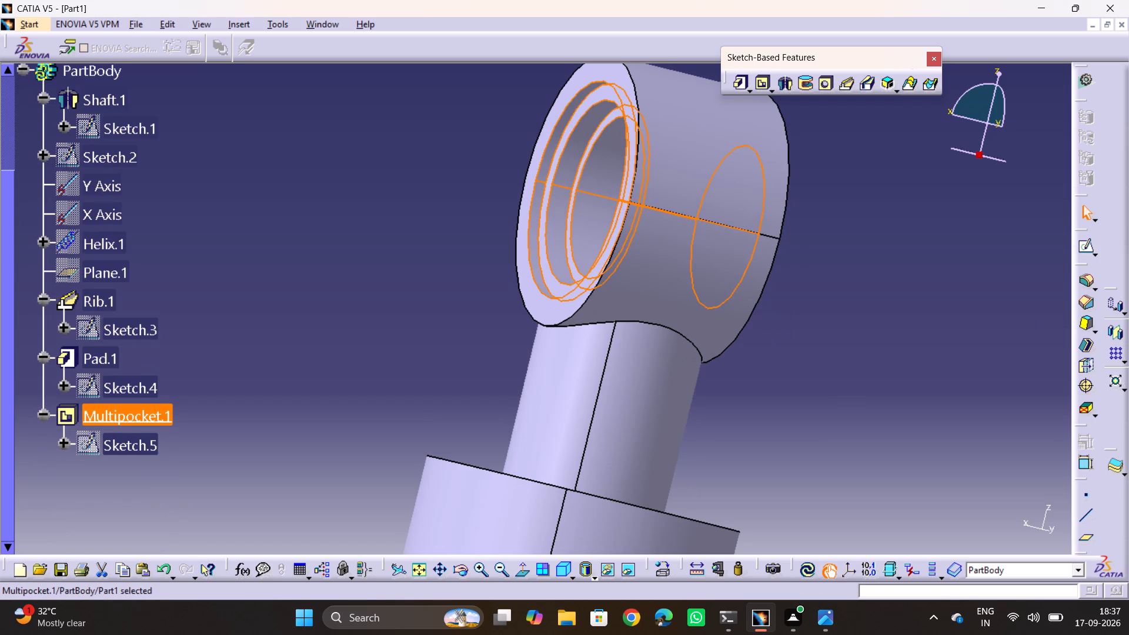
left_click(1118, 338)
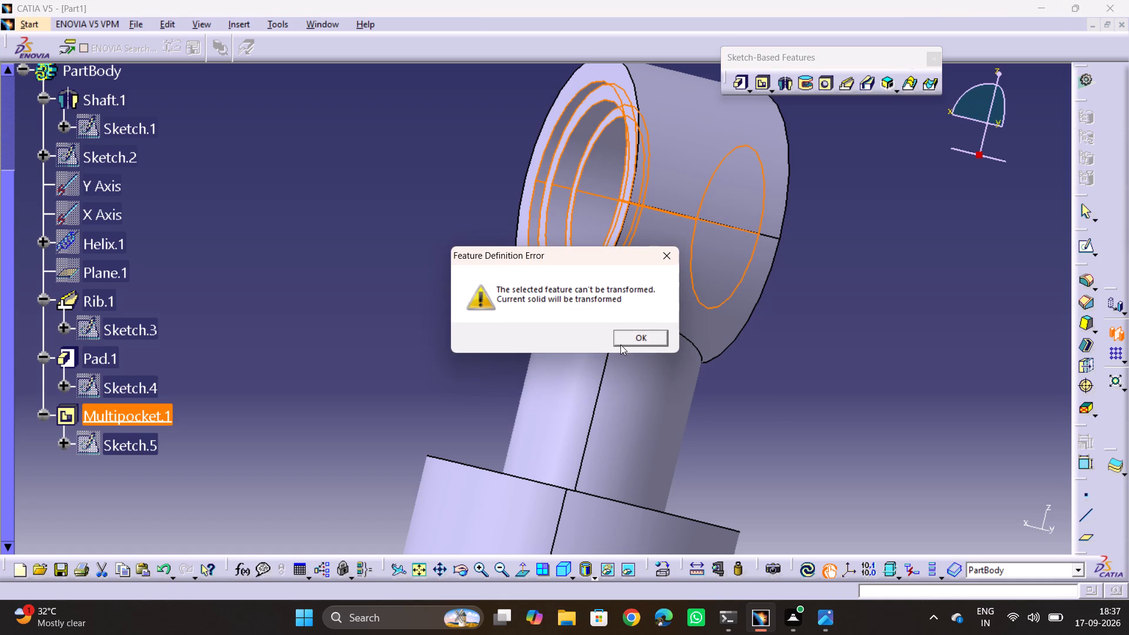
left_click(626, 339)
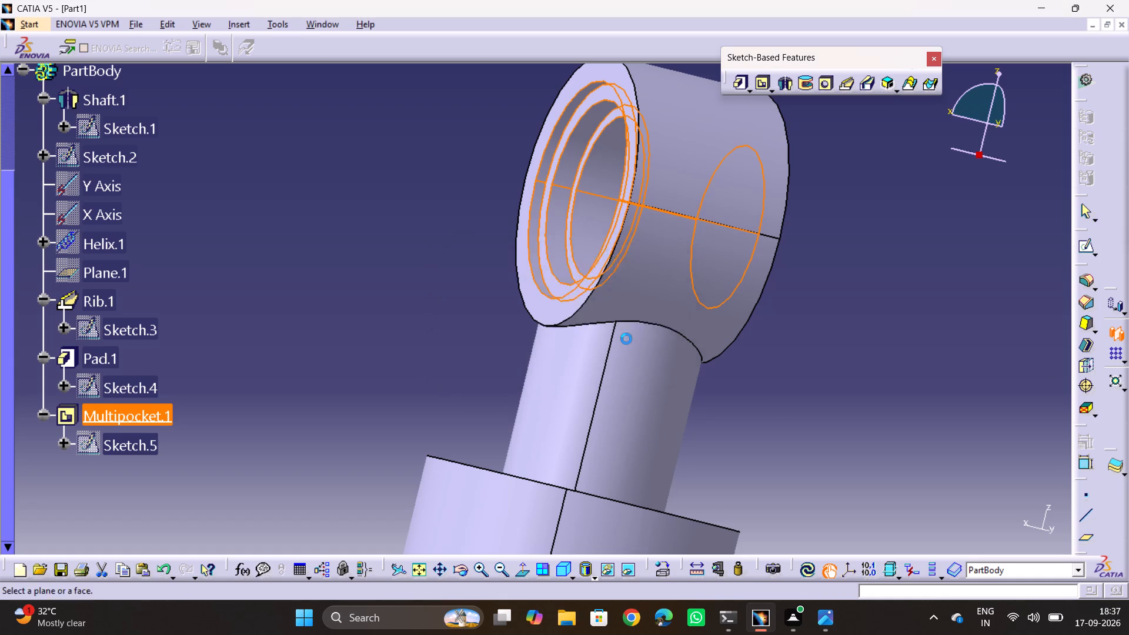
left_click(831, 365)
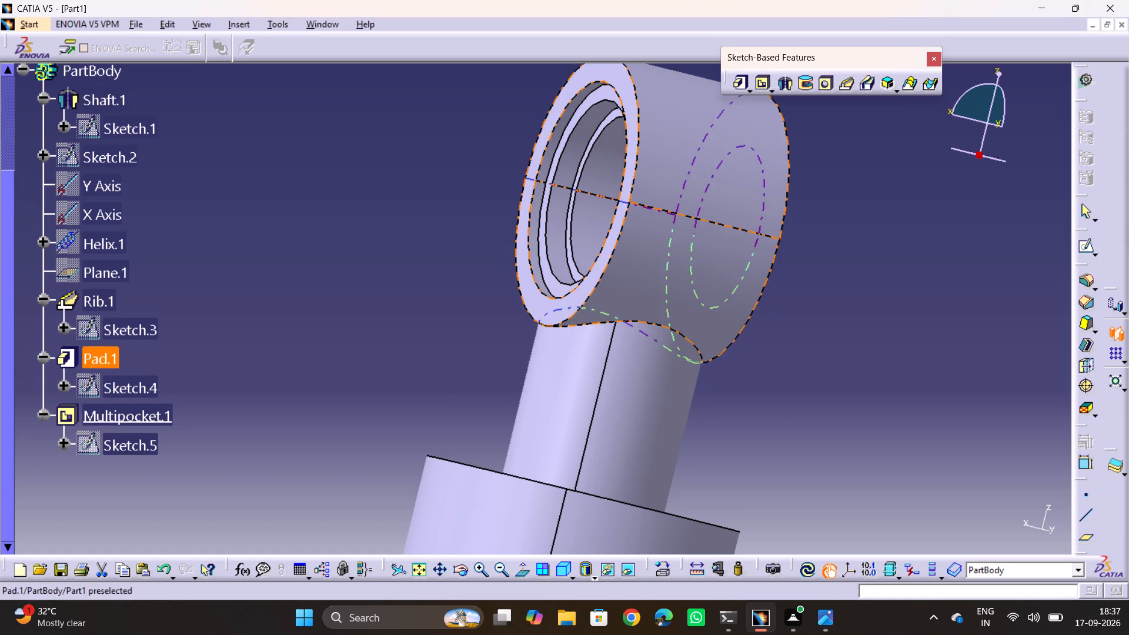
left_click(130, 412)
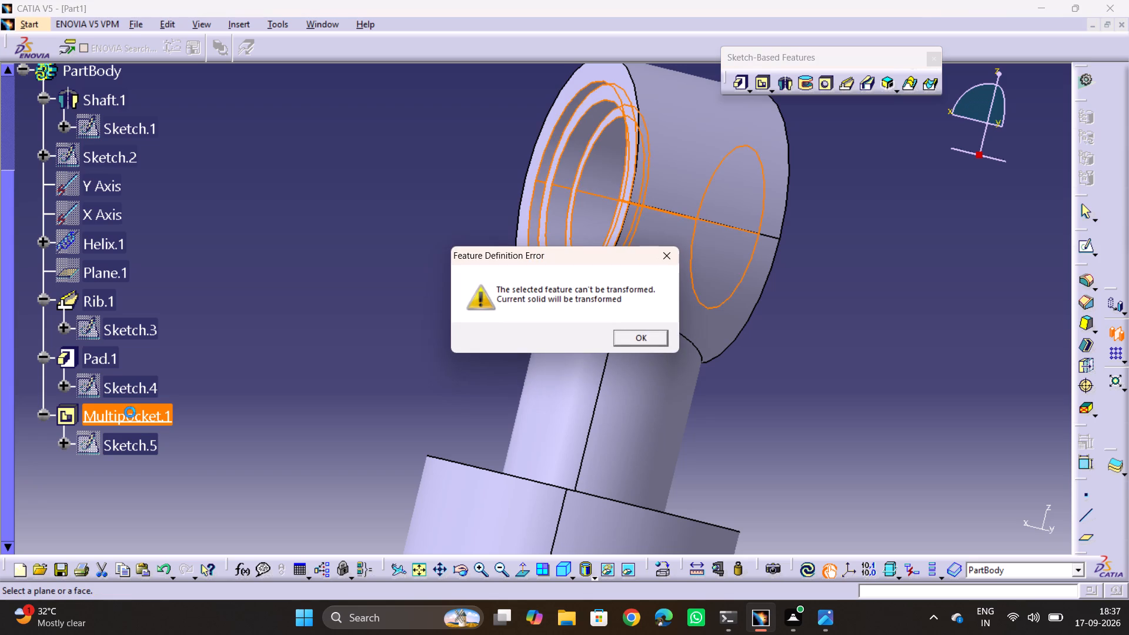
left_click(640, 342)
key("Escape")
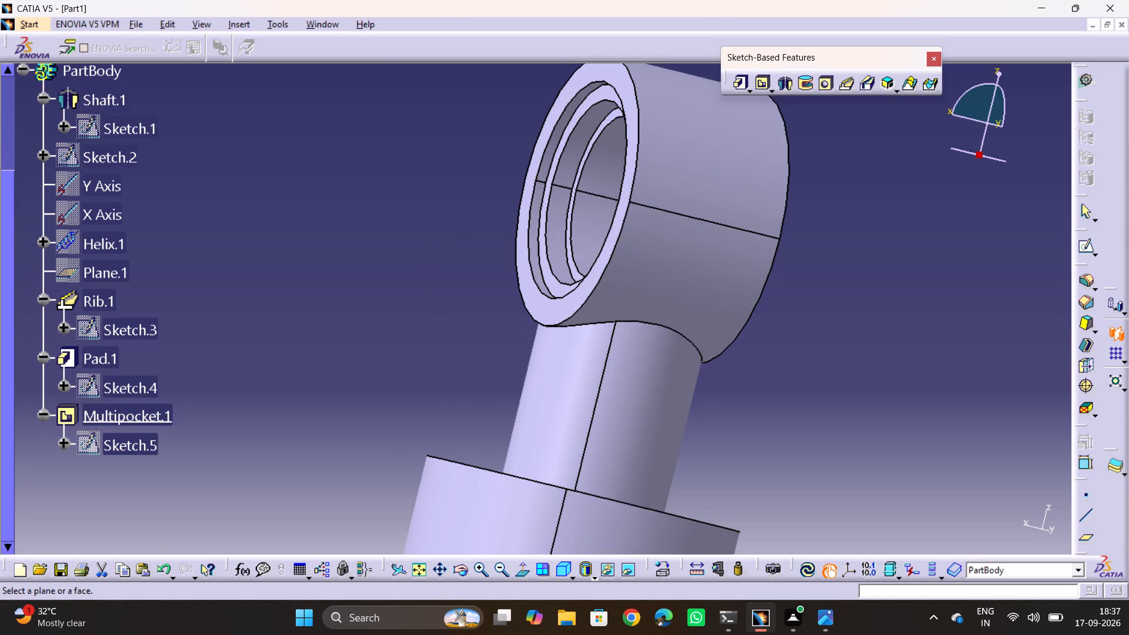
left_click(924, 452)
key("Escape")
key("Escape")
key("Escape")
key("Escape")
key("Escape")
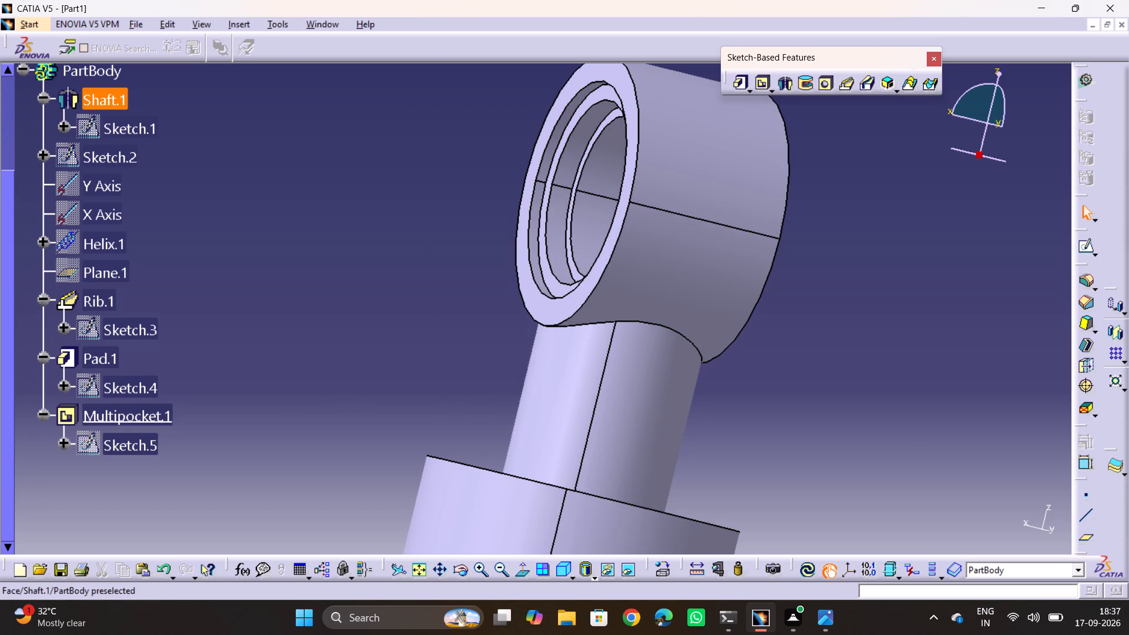
Start a sketch on the upper eye's opposite, uncut face and draw two concentric circles inside the bore opening.
middle_click_drag(829, 449, 475, 375)
scroll(829, 449, "down", 1)
left_click_drag(829, 449, 475, 372)
scroll(475, 372, "up", 1)
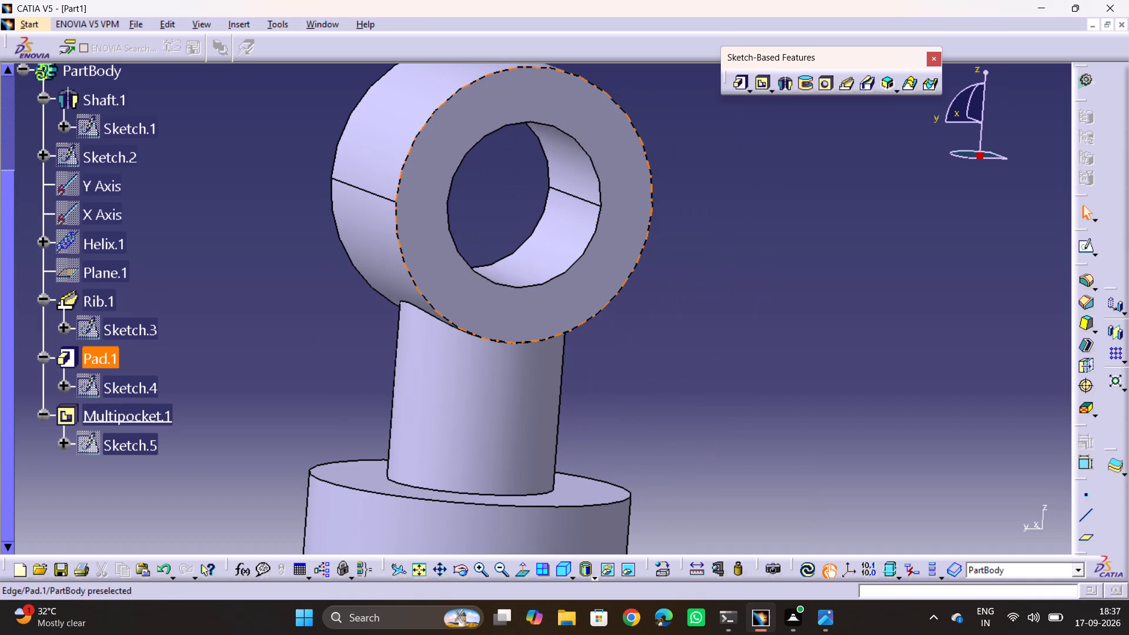
left_click(495, 322)
left_click(1087, 256)
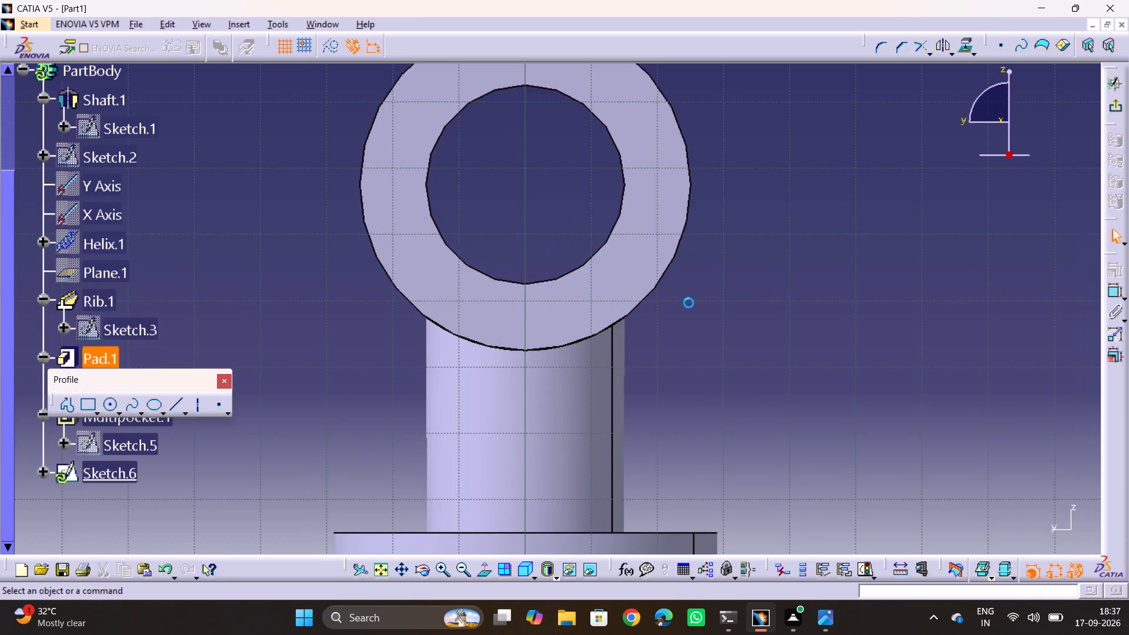
middle_click_drag(689, 303, 792, 429)
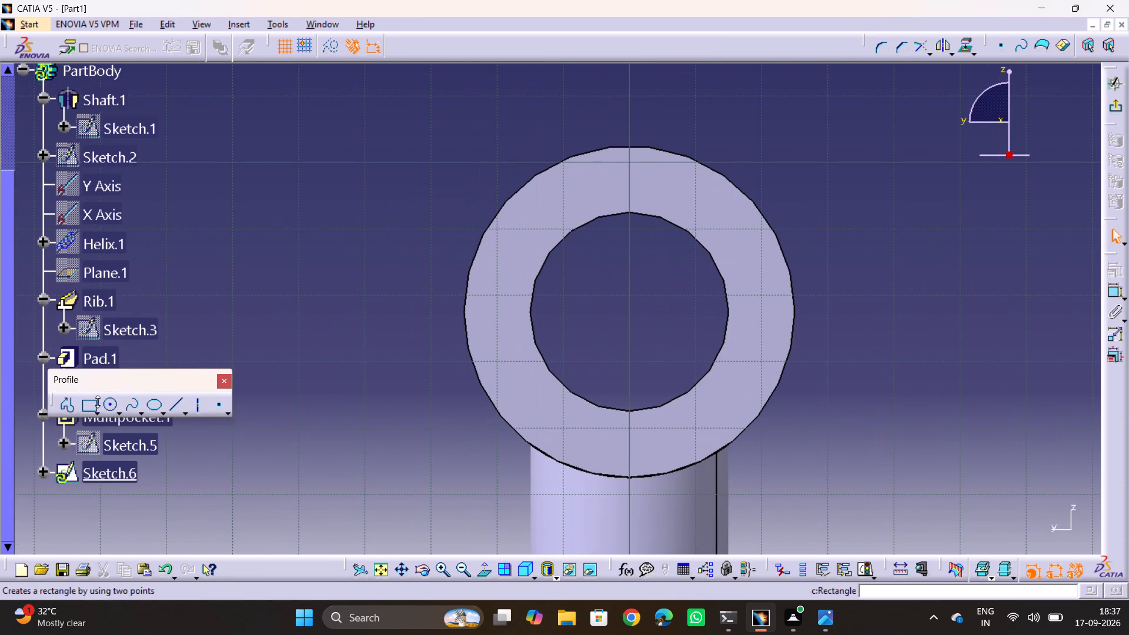
left_click(117, 402)
left_click(138, 418)
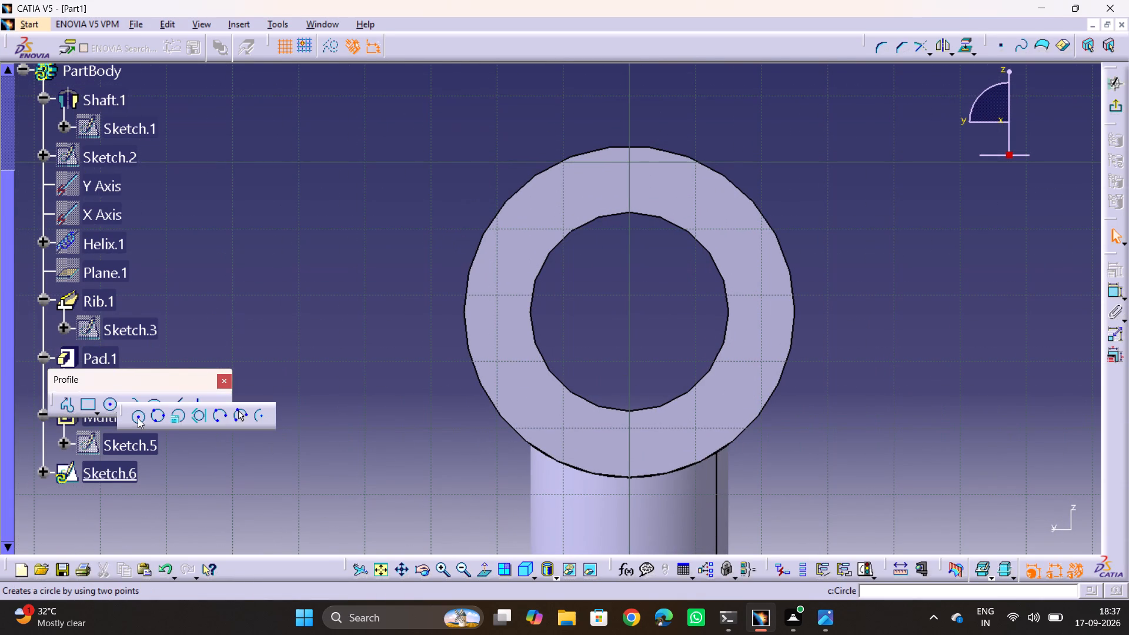
left_click(626, 320)
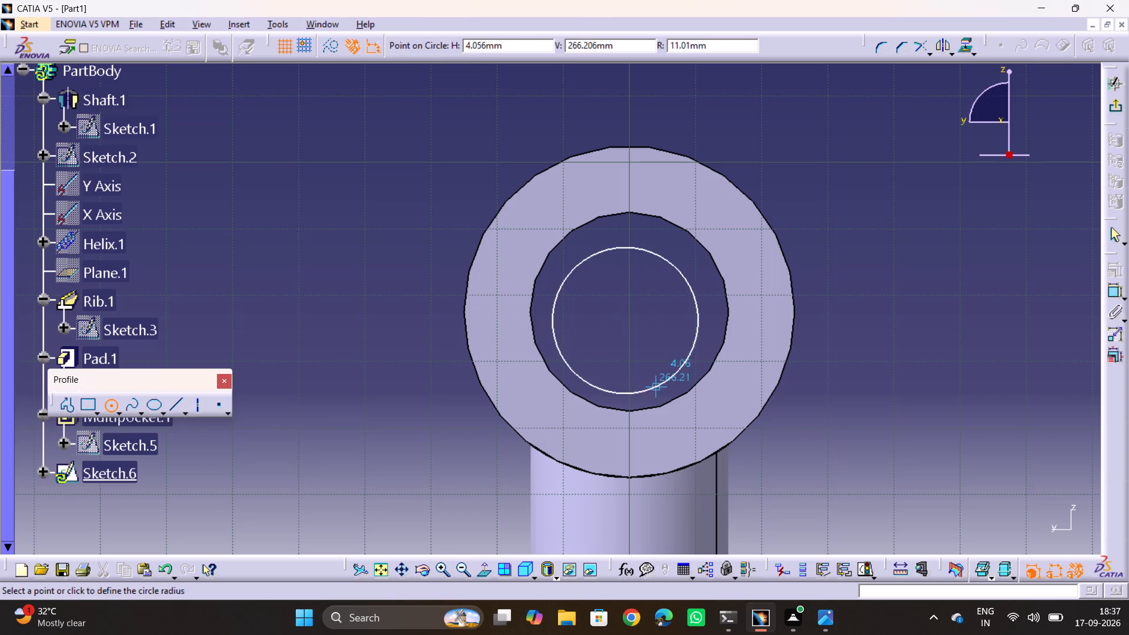
left_click(656, 393)
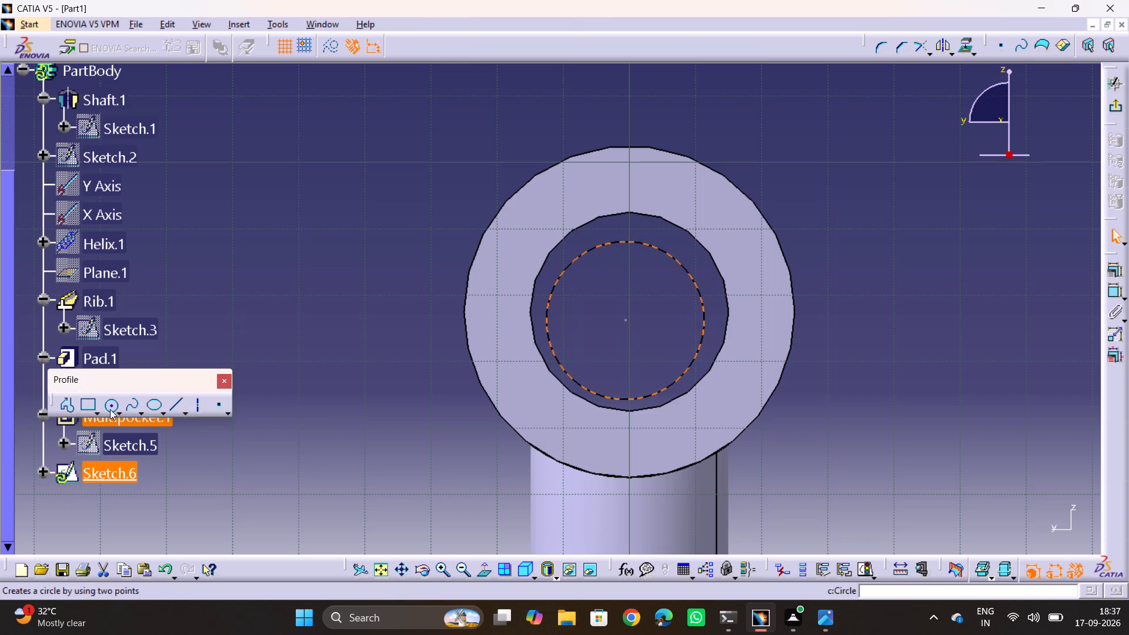
left_click(110, 409)
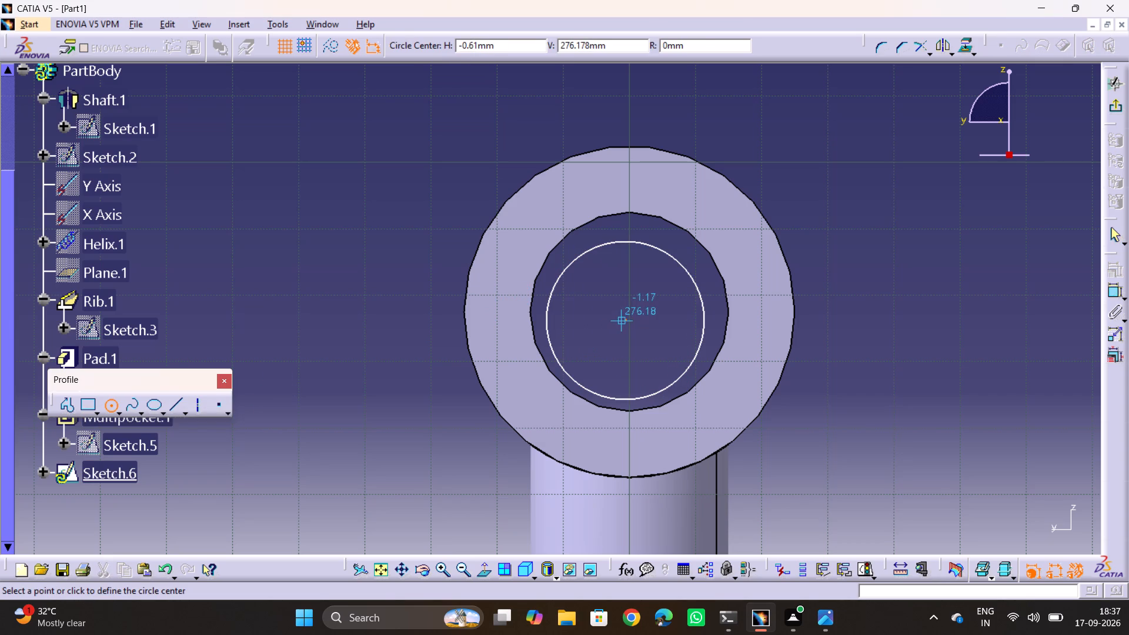
left_click(626, 321)
left_click(649, 379)
left_click(943, 367)
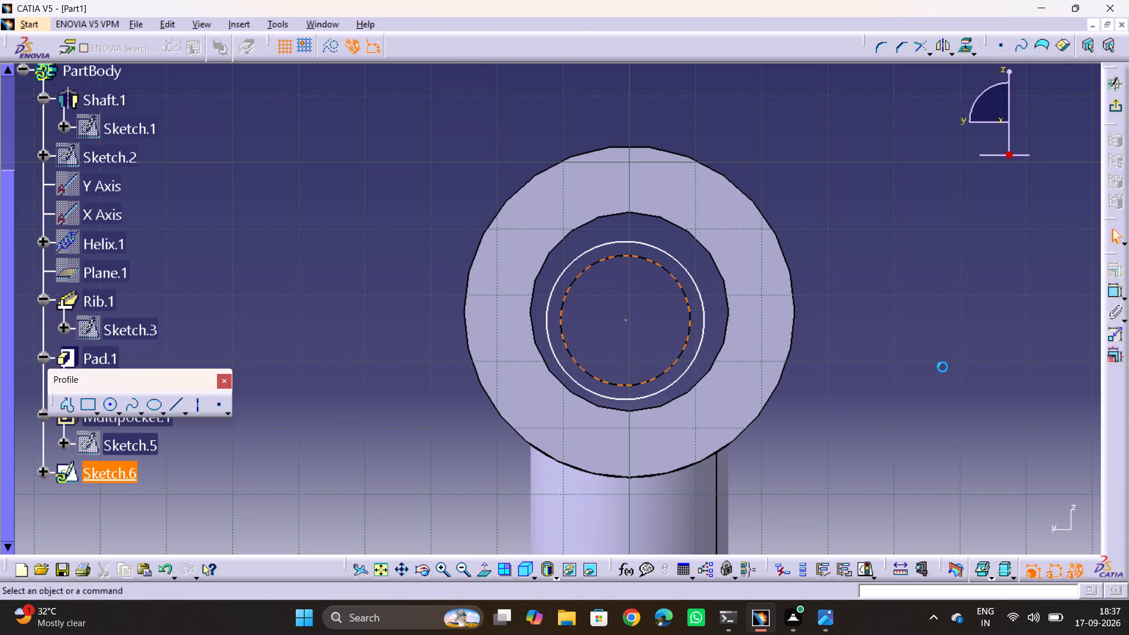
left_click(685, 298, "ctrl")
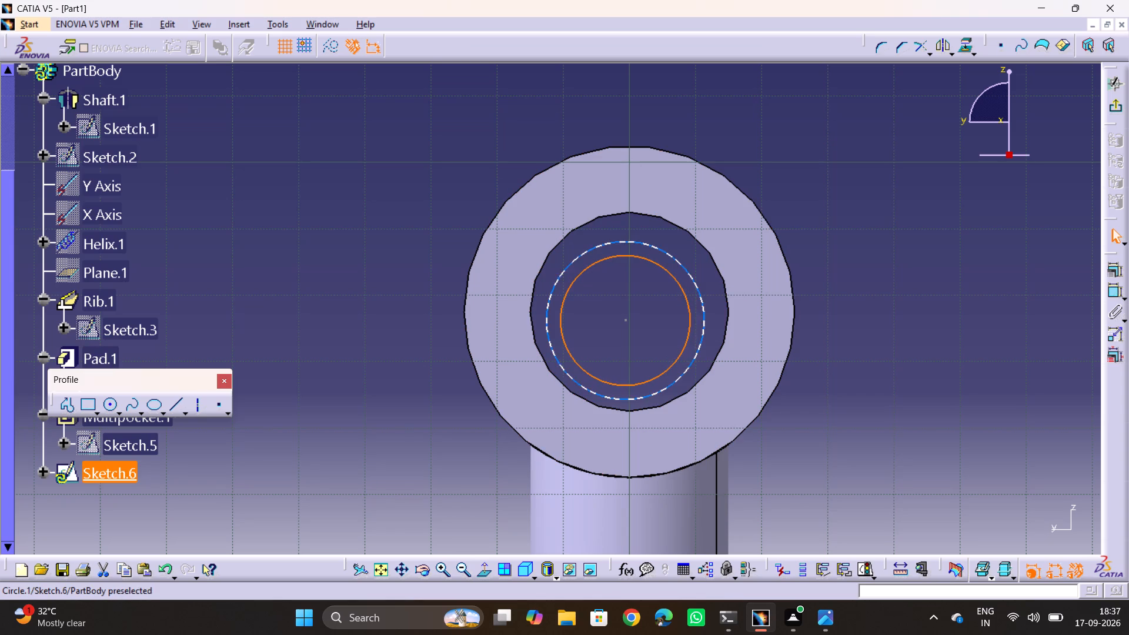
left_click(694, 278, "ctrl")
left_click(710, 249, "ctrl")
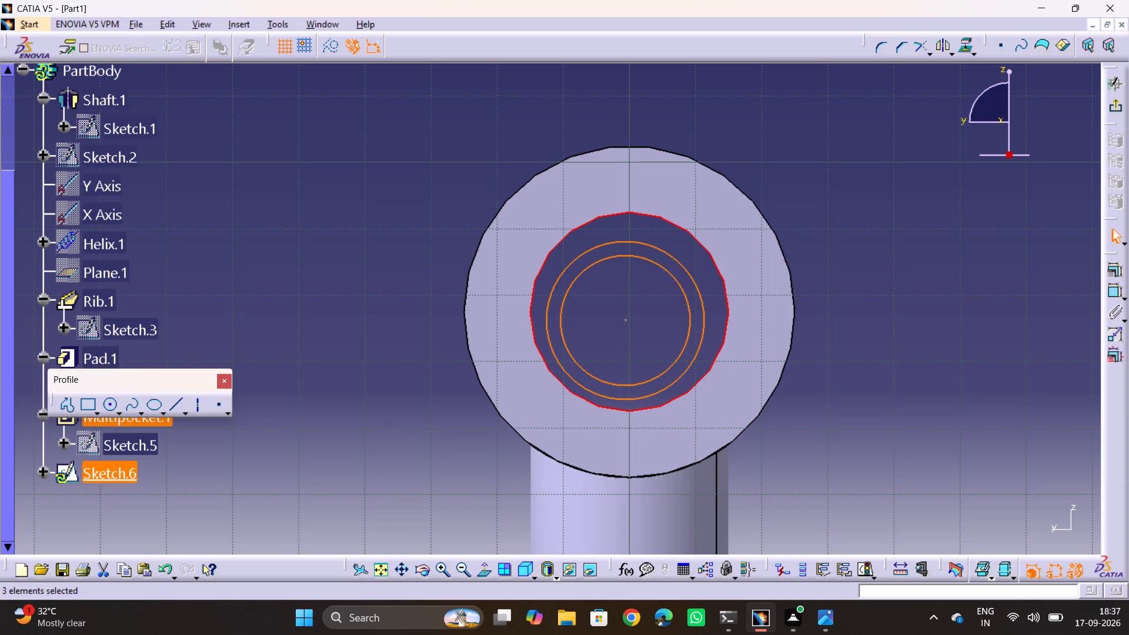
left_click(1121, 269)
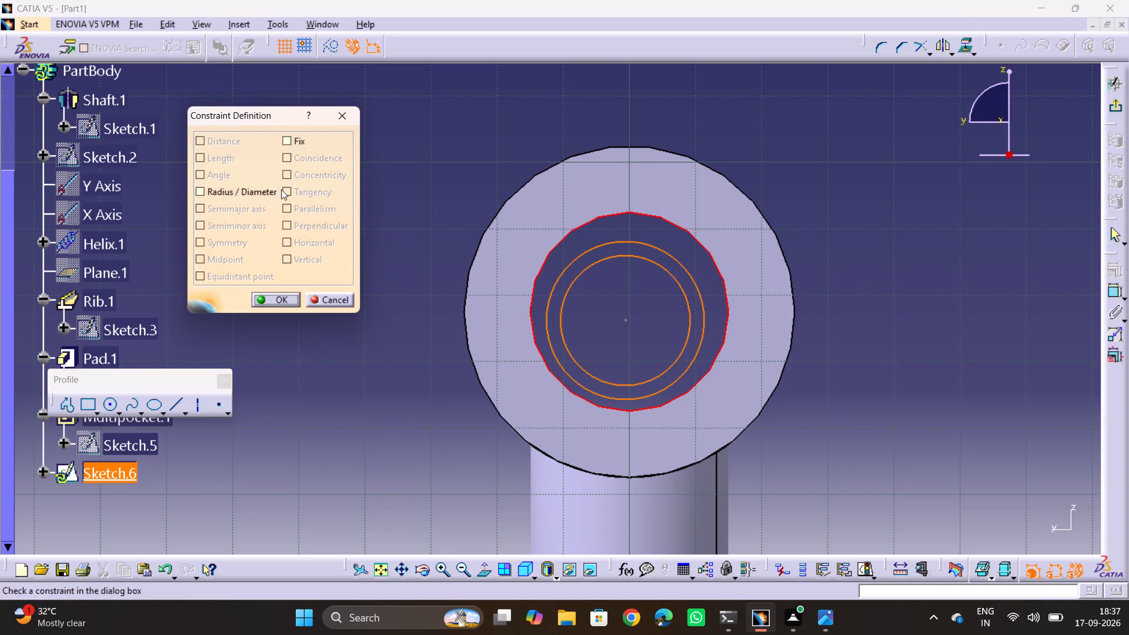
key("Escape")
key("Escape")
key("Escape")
Constrain the larger sketched circle to be concentric with the upper eye's bore edge.
left_click(659, 298)
left_click(678, 260)
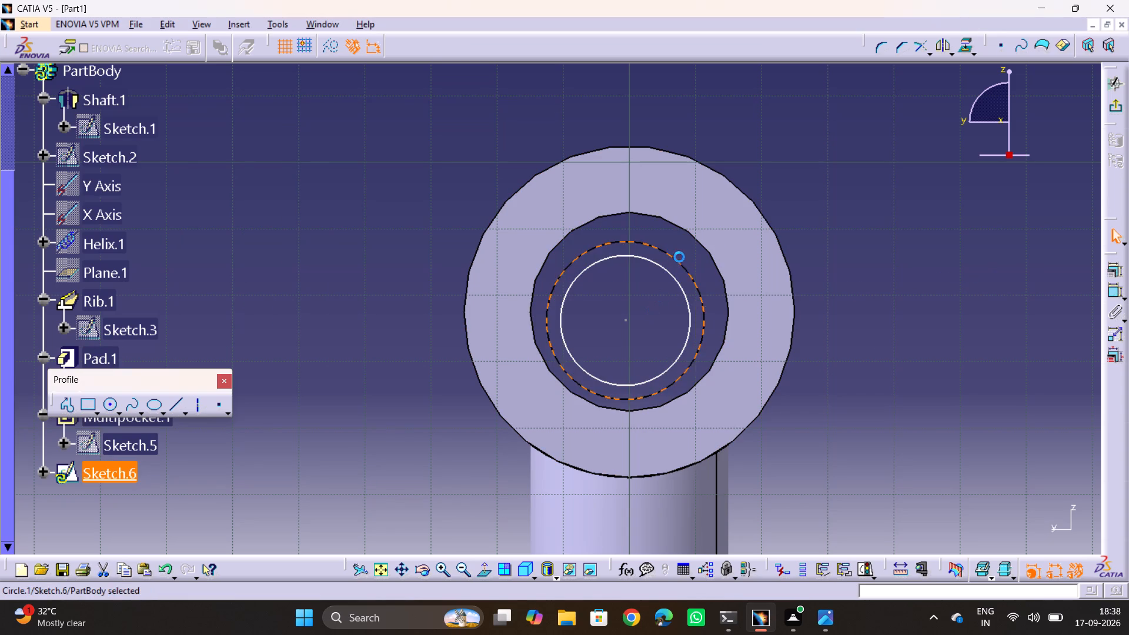
left_click(693, 236)
left_click(704, 304, "ctrl")
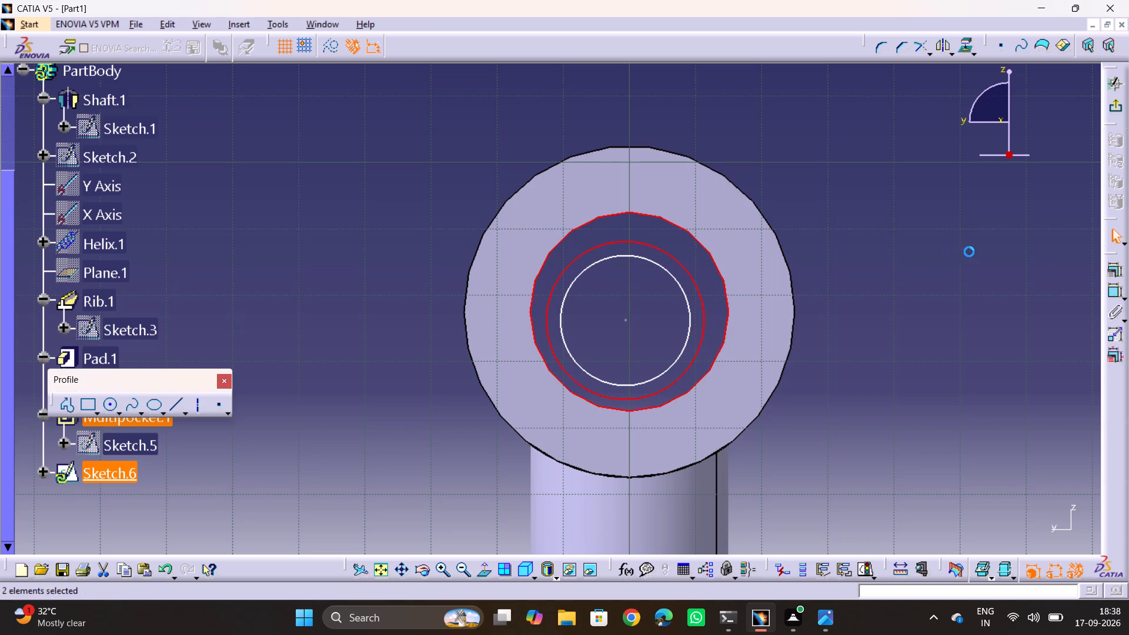
left_click(1119, 268, "ctrl")
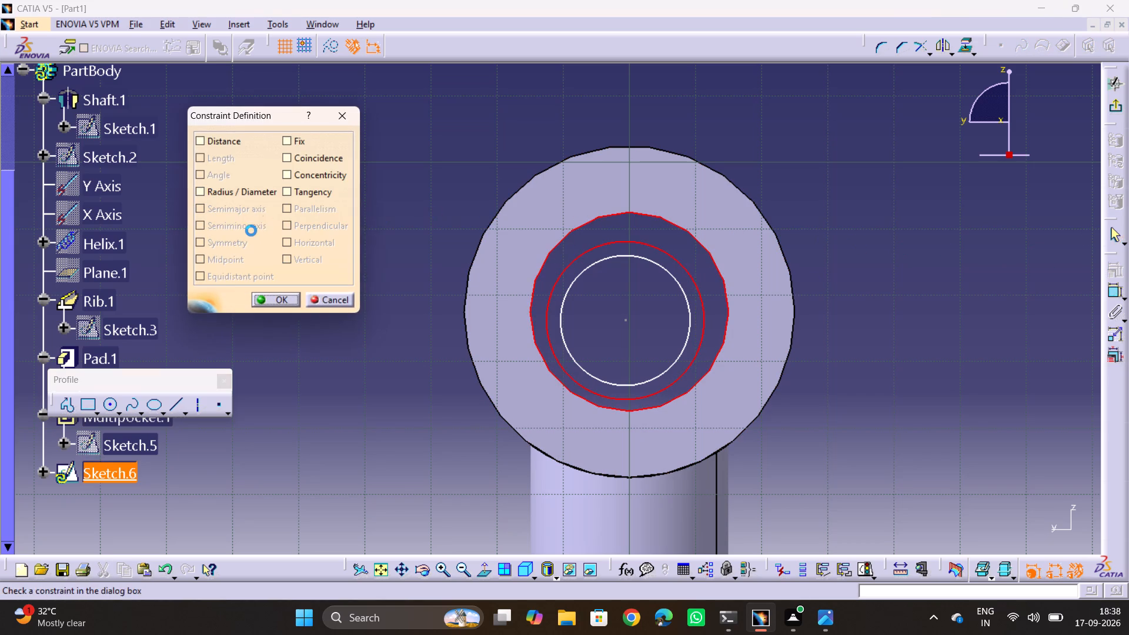
left_click(321, 173)
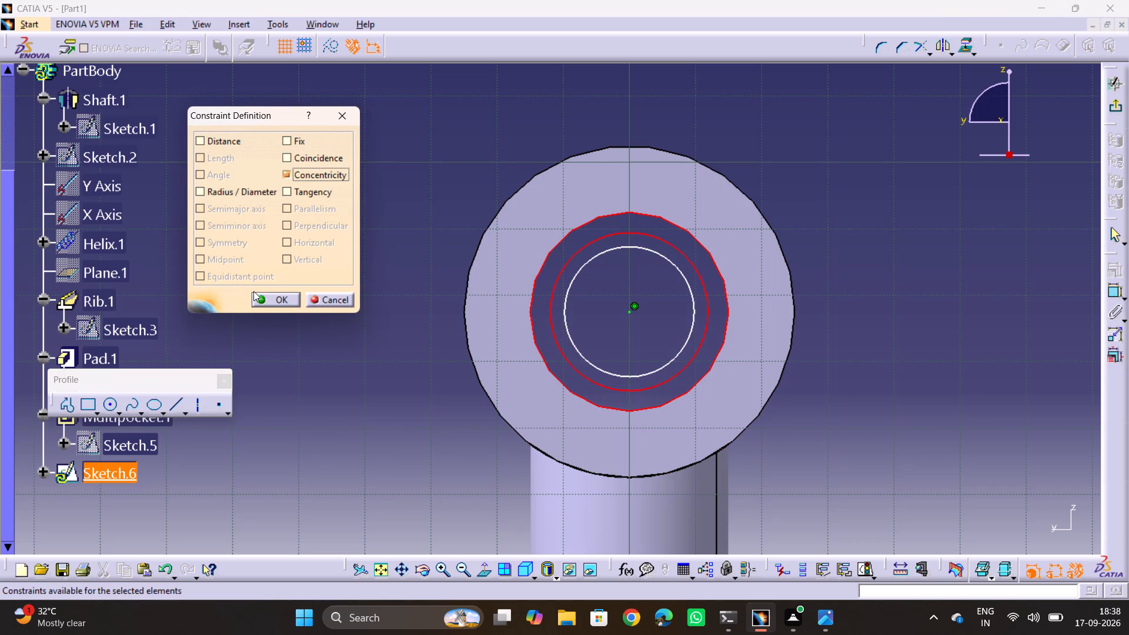
left_click(268, 300)
left_click(944, 329)
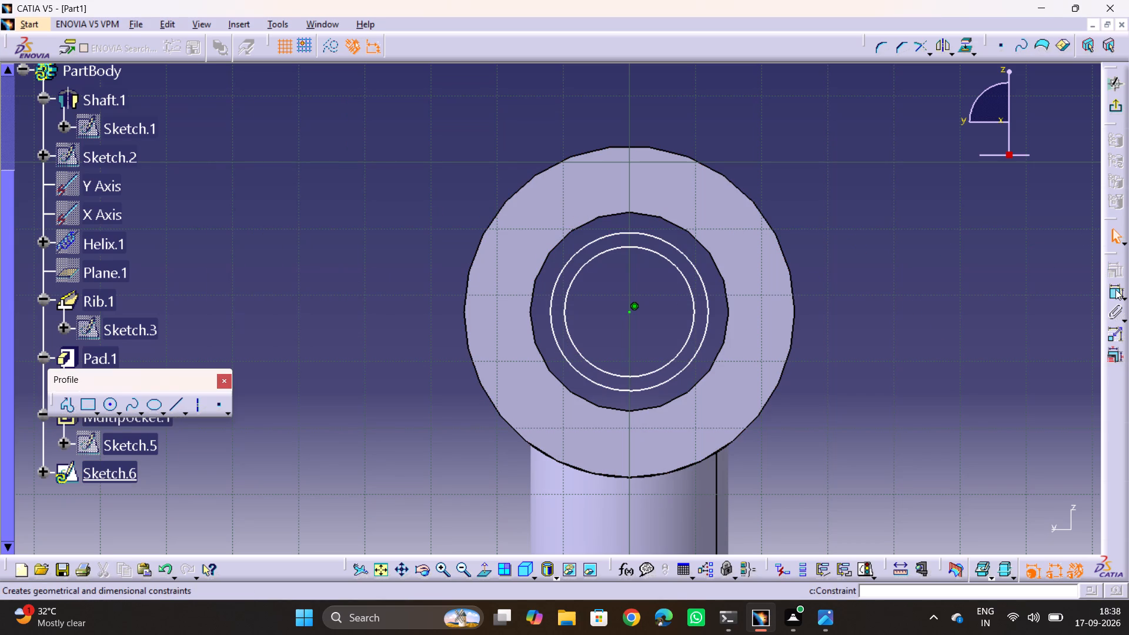
Dimension the larger sketched circle on the upper eye's face and set its diameter to 34 mm.
left_click(1115, 289)
left_click(707, 335)
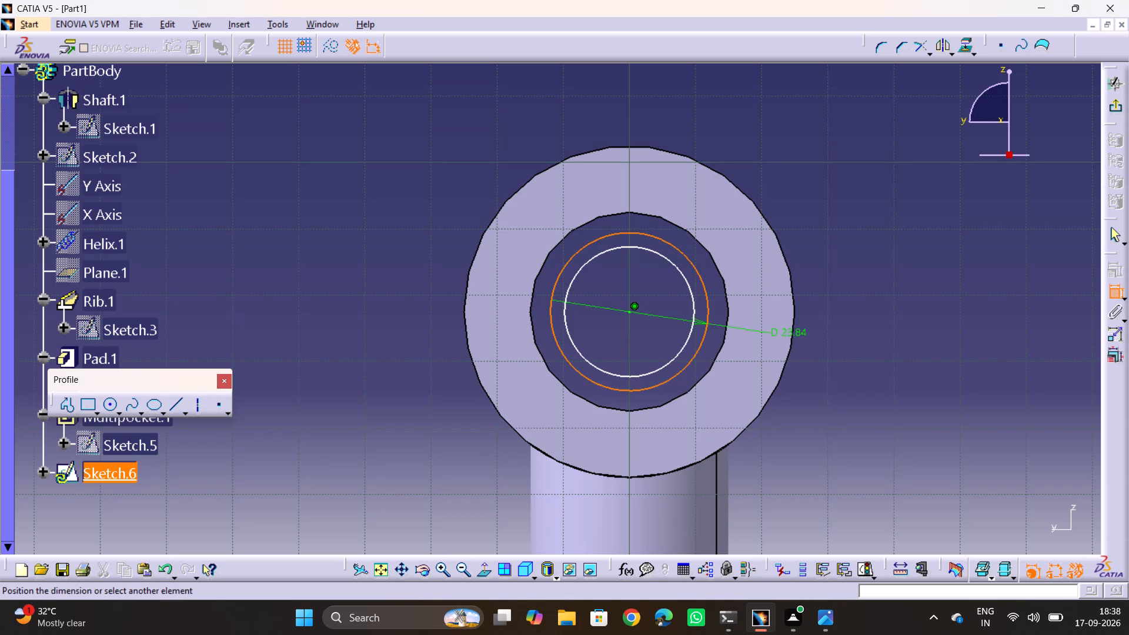
left_click(914, 330)
double_click(866, 328)
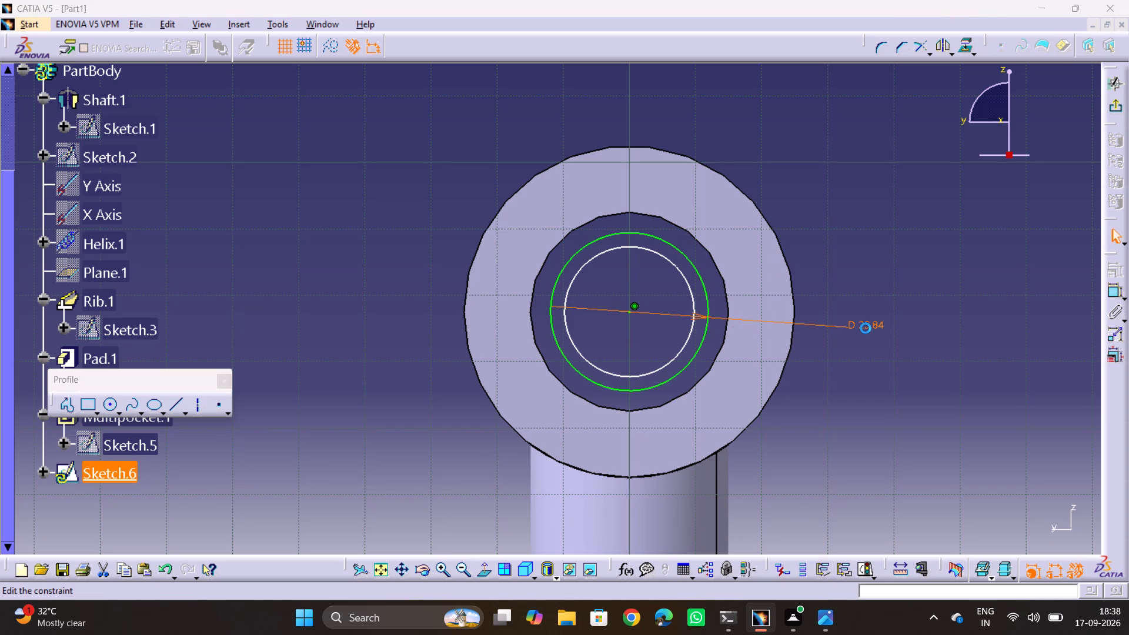
type("34")
key("Return")
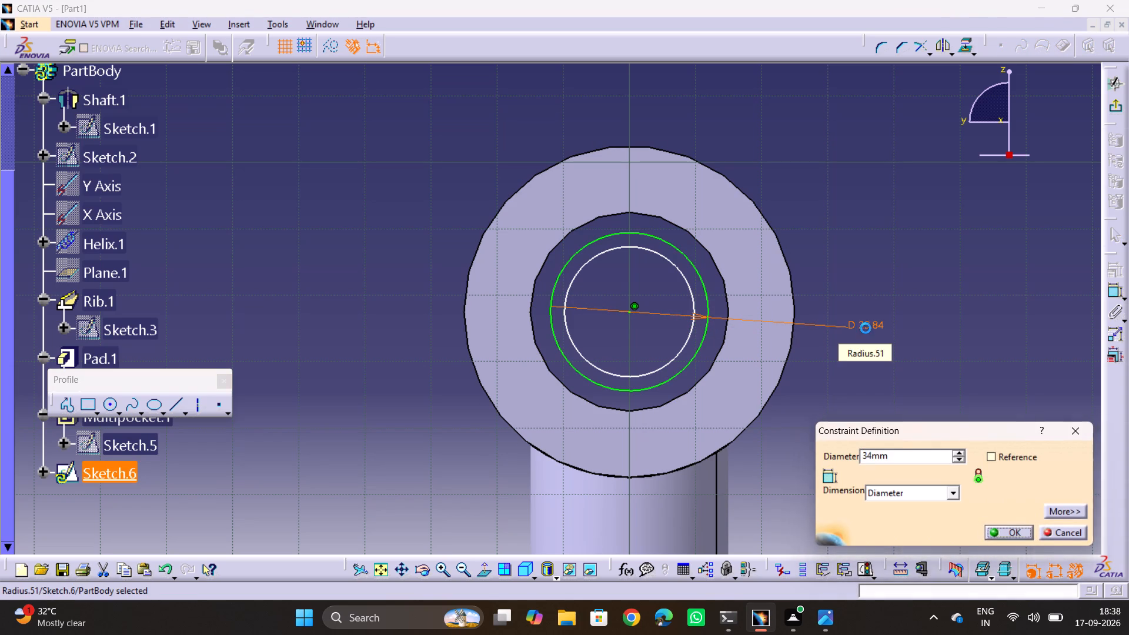
left_click(977, 337)
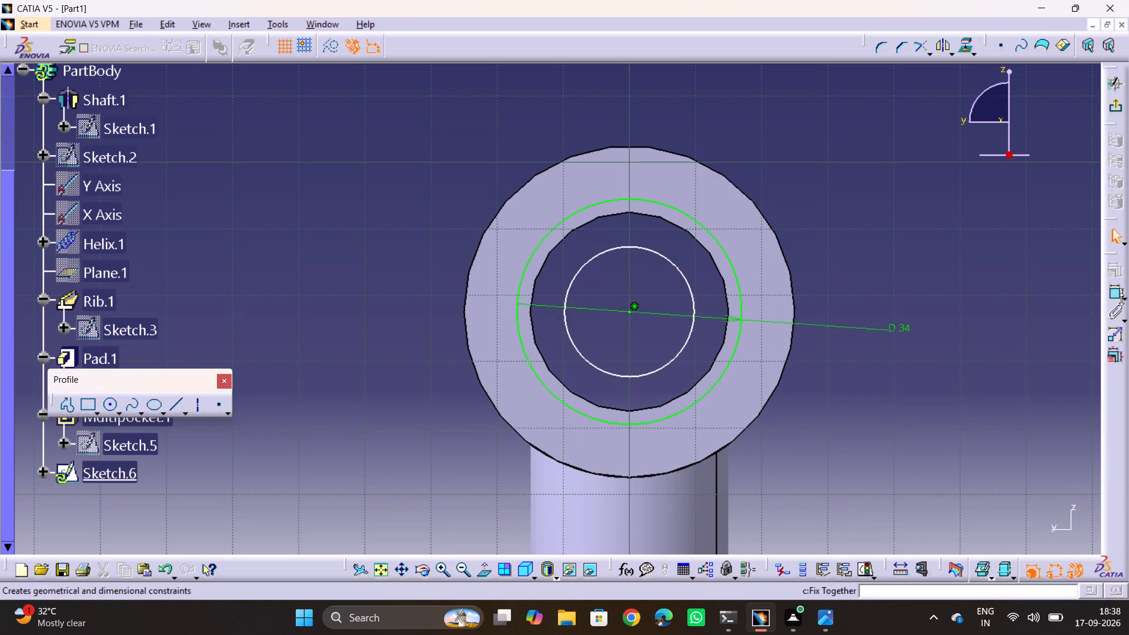
Dimension the other, undimensioned sketched circle and set its diameter to 40 mm.
left_click(1117, 295)
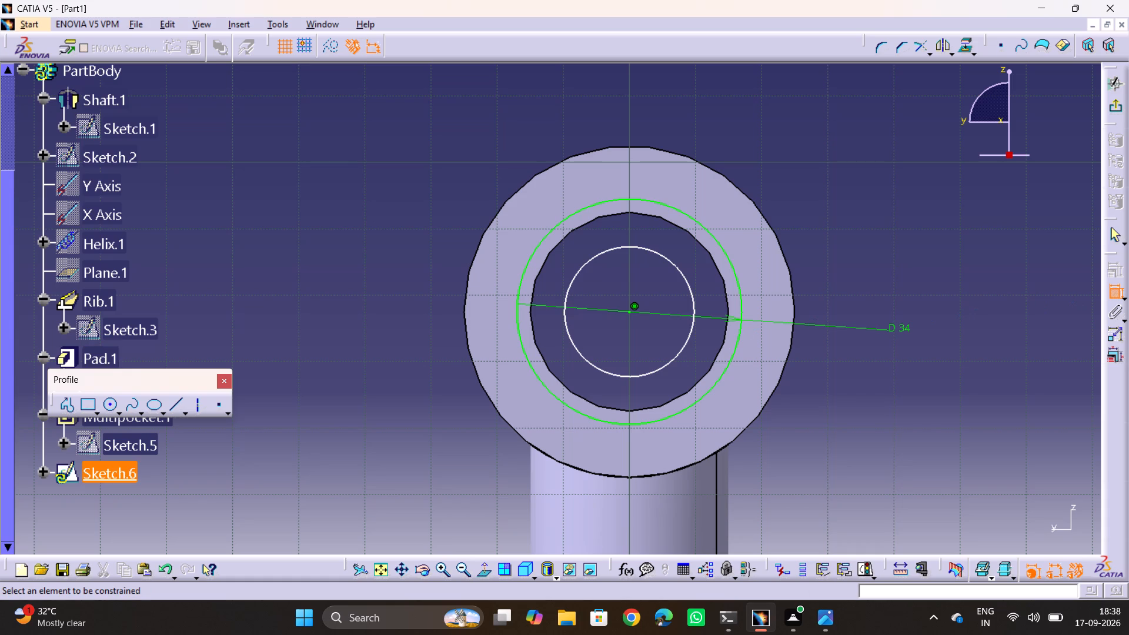
left_click(687, 345)
left_click(924, 388)
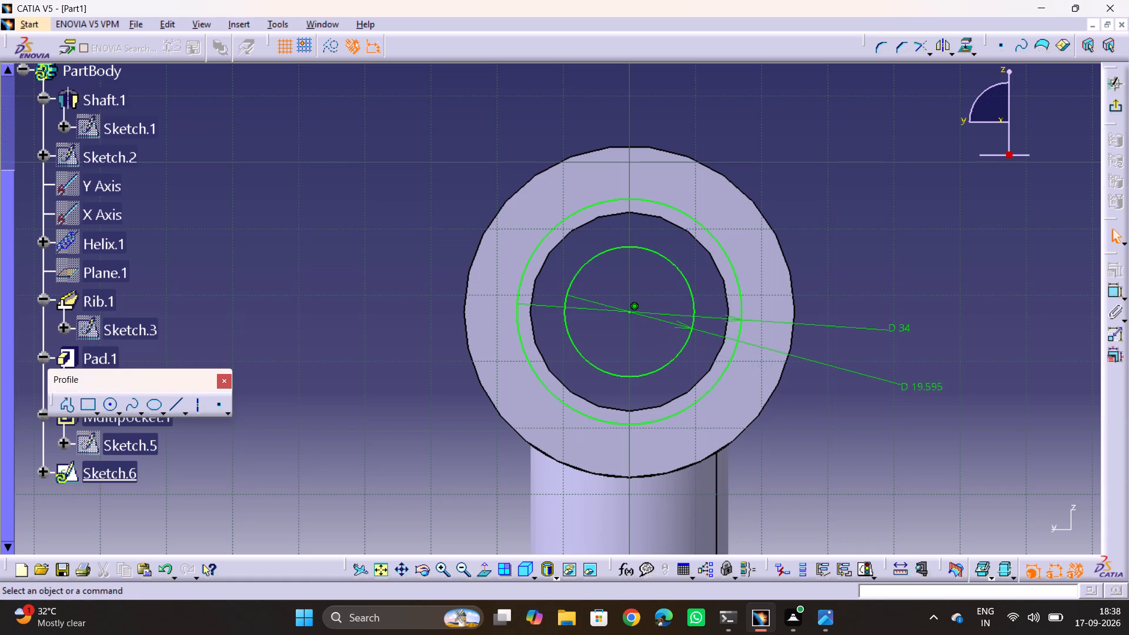
double_click(924, 388)
type("40")
key("Return")
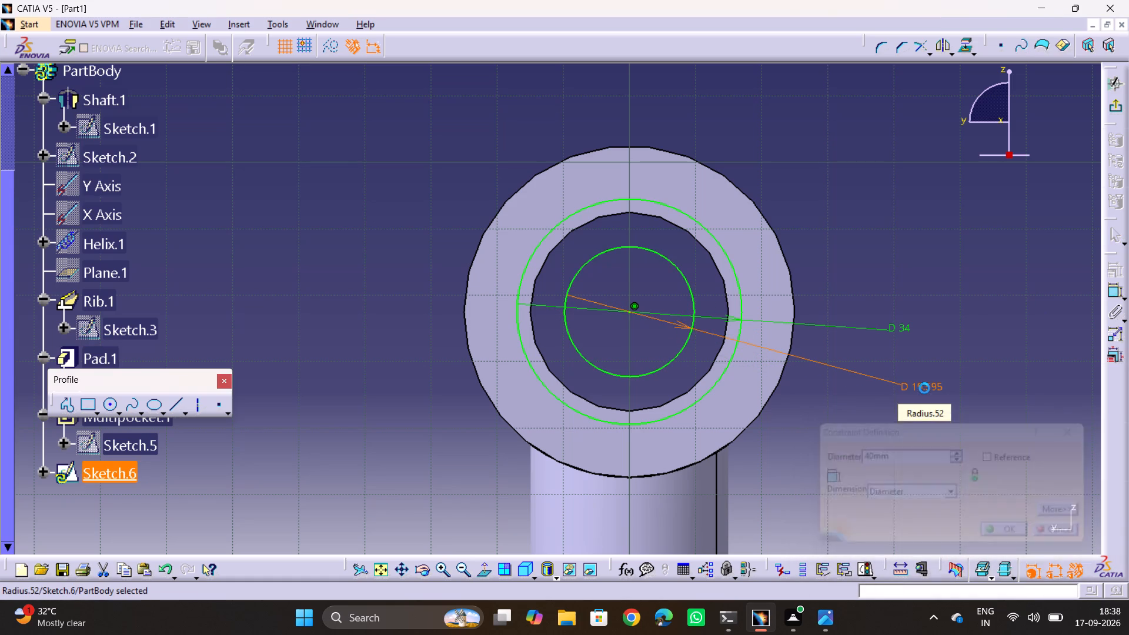
left_click(897, 252)
key("Escape")
left_click(964, 231)
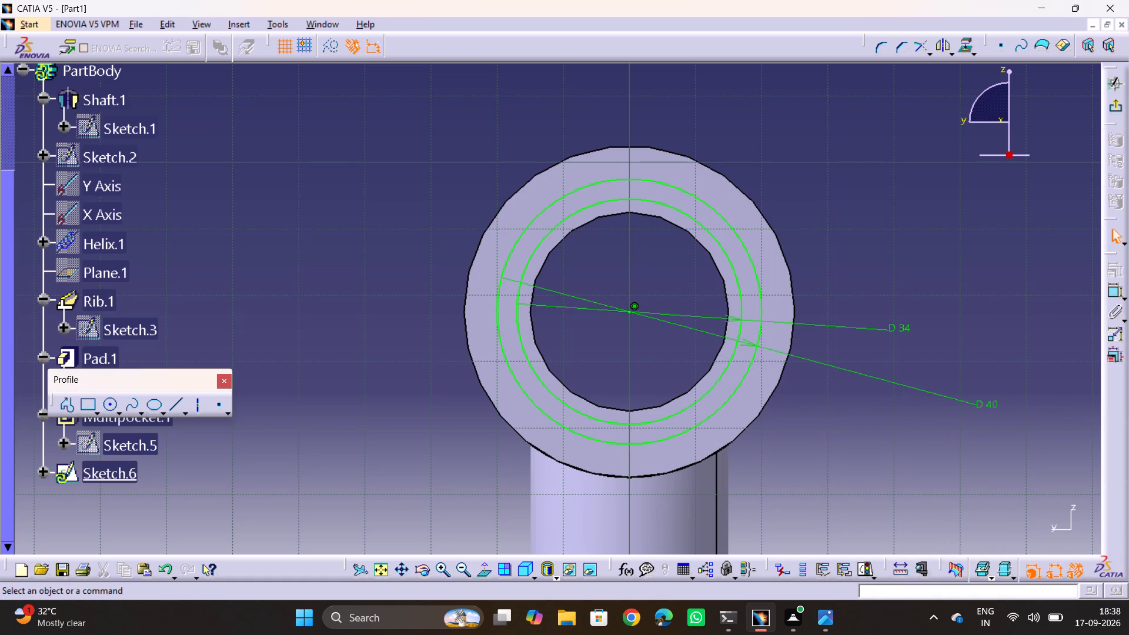
key("Escape")
key("Escape")
Finish the sketch, start a multi-pocket from it and set the 34 mm circle's domain depth to 6 mm.
scroll(837, 295, "down", 1)
middle_click_drag(837, 295, 836, 246)
left_click_drag(837, 295, 836, 246)
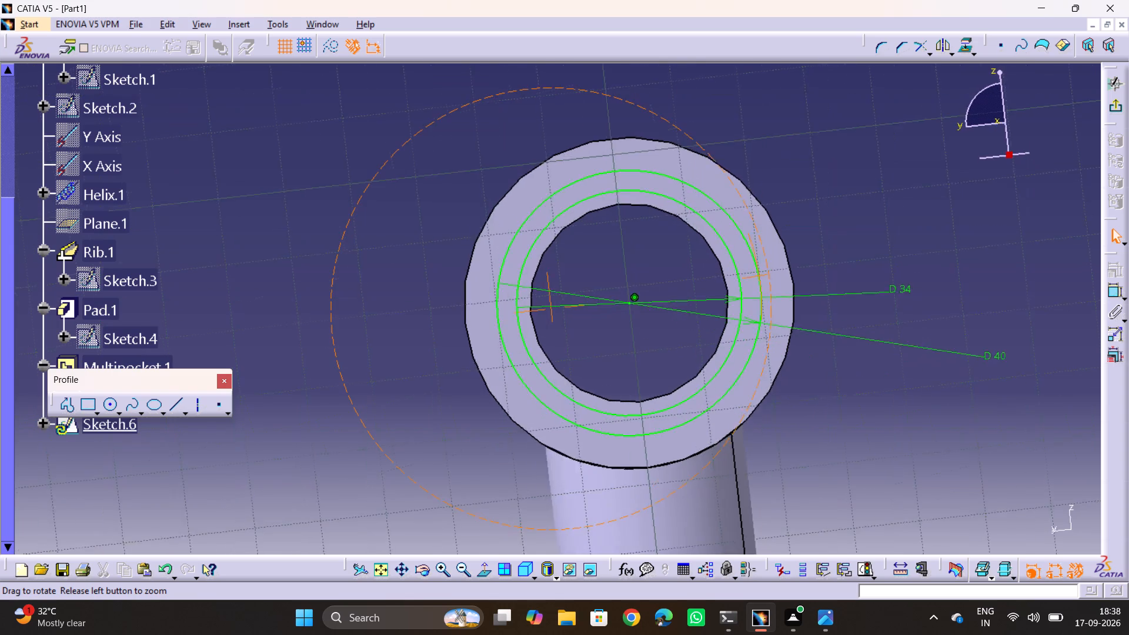
left_click_drag(836, 246, 654, 383)
middle_click_drag(836, 246, 654, 383)
left_click(966, 363)
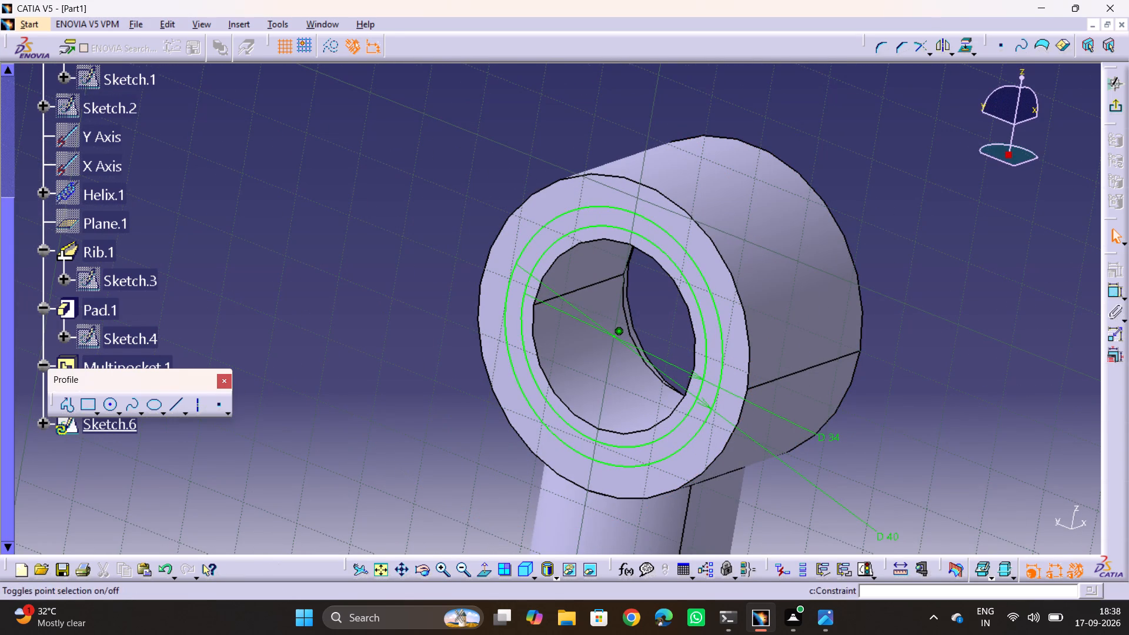
left_click(1118, 112)
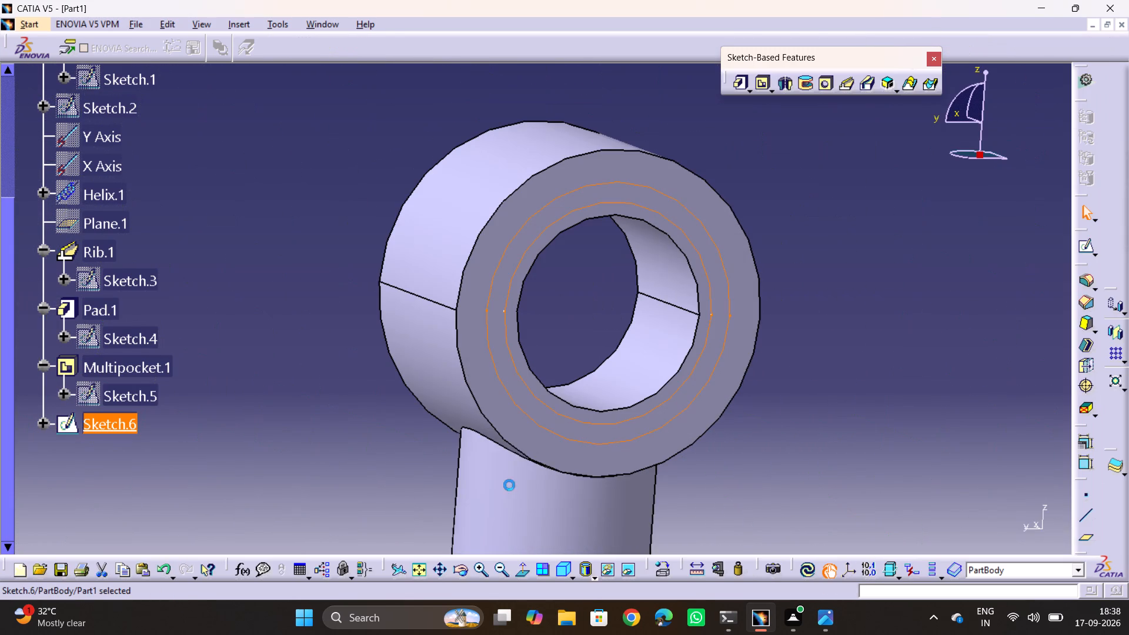
left_click(764, 89)
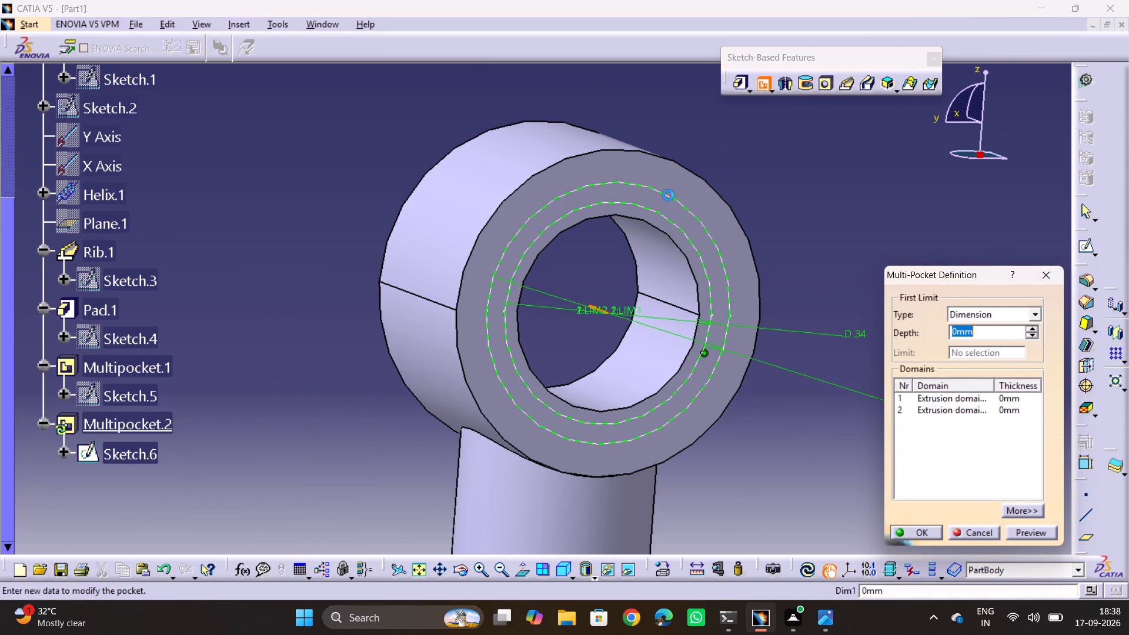
left_click(668, 195)
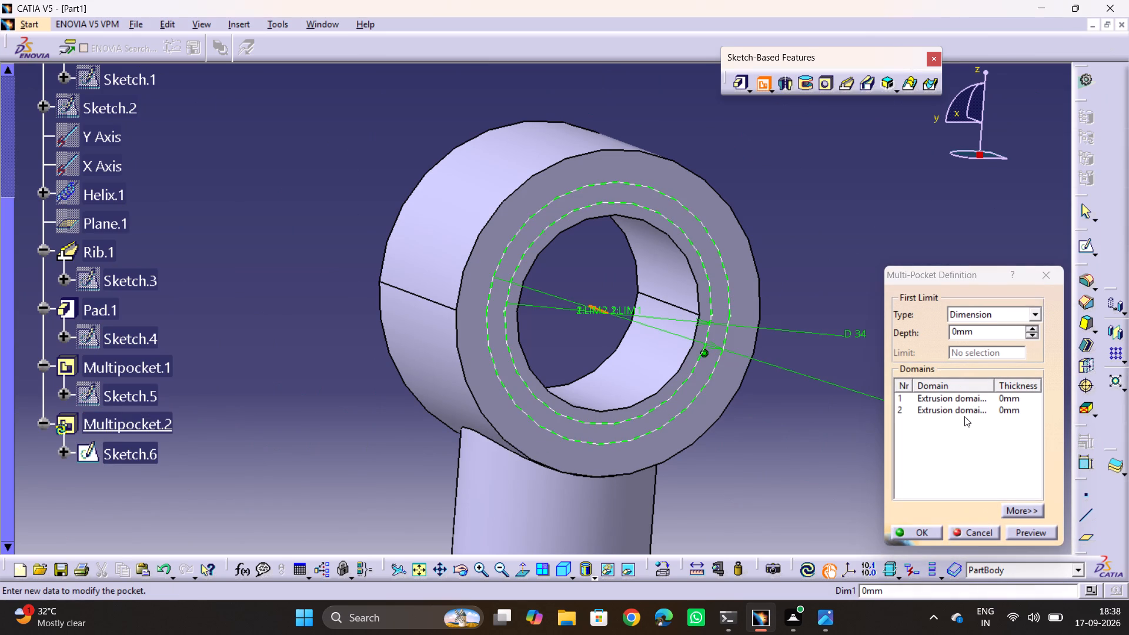
left_click(966, 414)
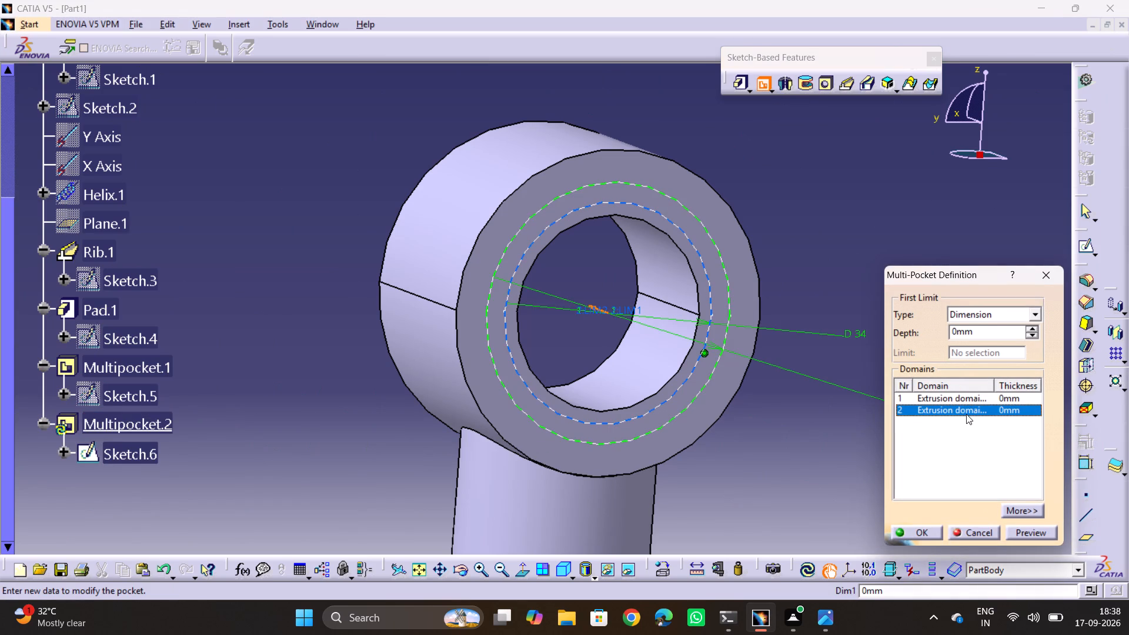
double_click(991, 330)
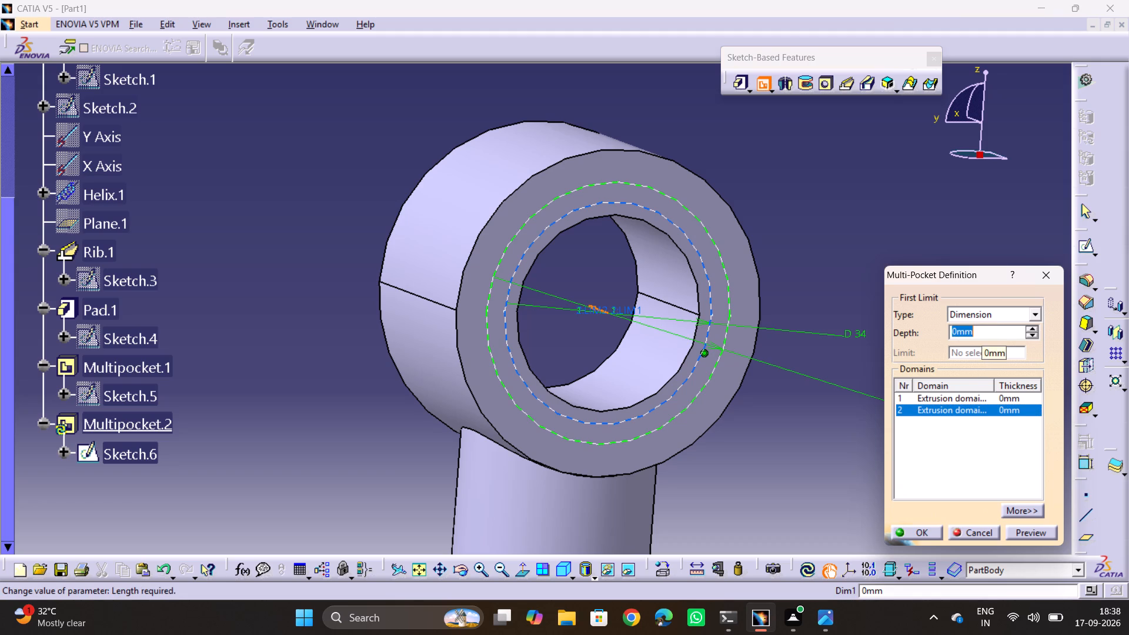
key("6")
left_click(986, 469)
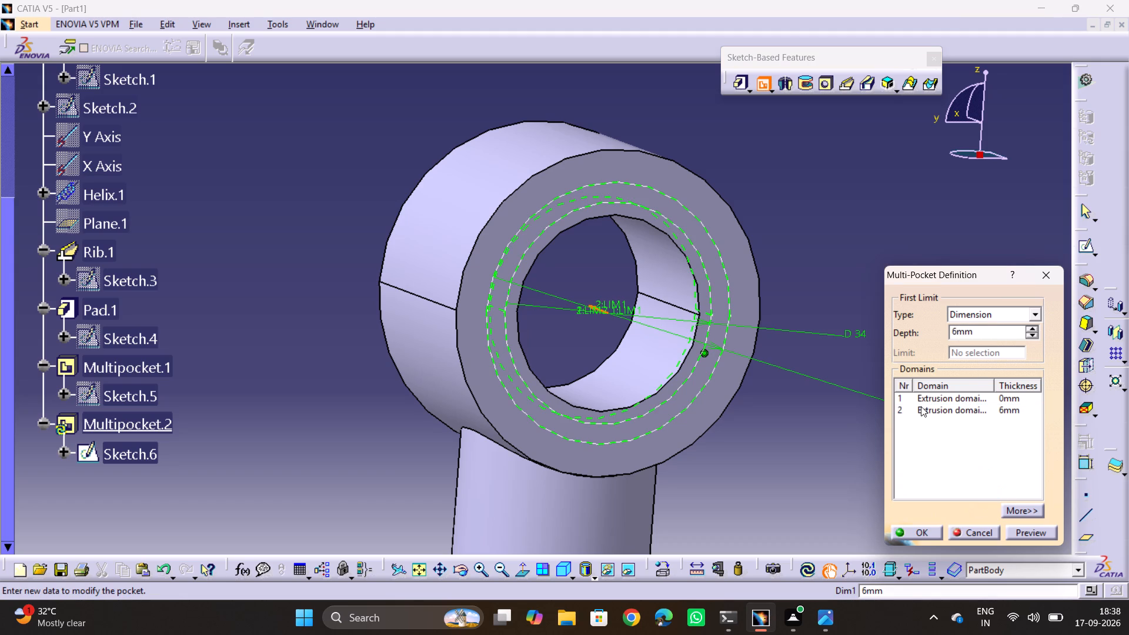
Set the 40 mm circle's domain depth to 2 mm, preview the result and create the multi-pocket.
left_click(924, 397)
left_click(948, 409)
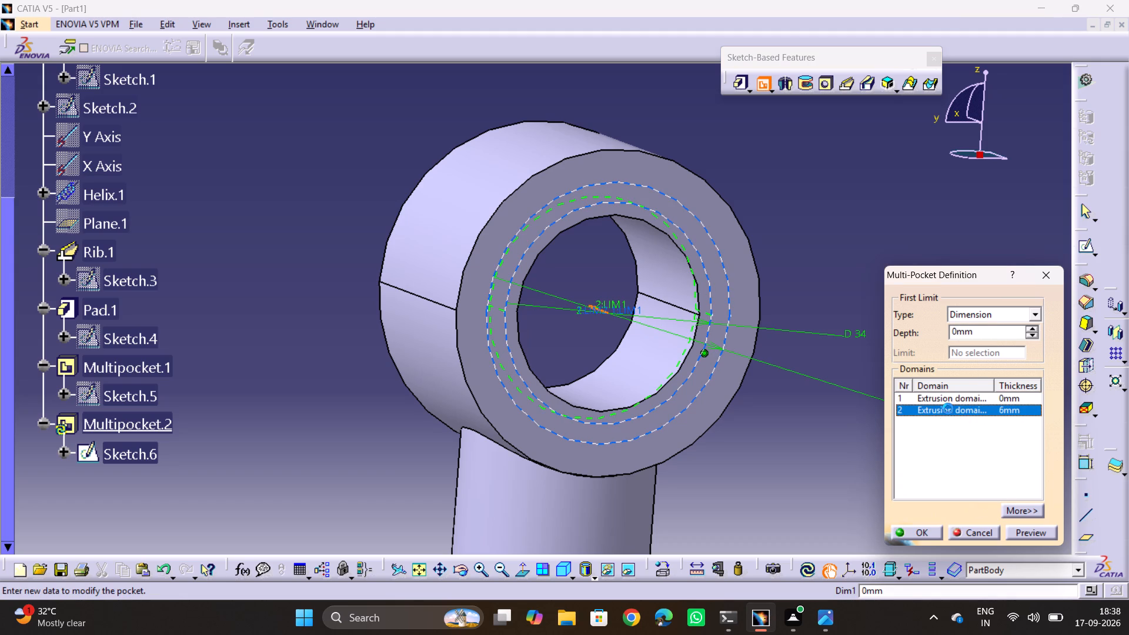
left_click(954, 397)
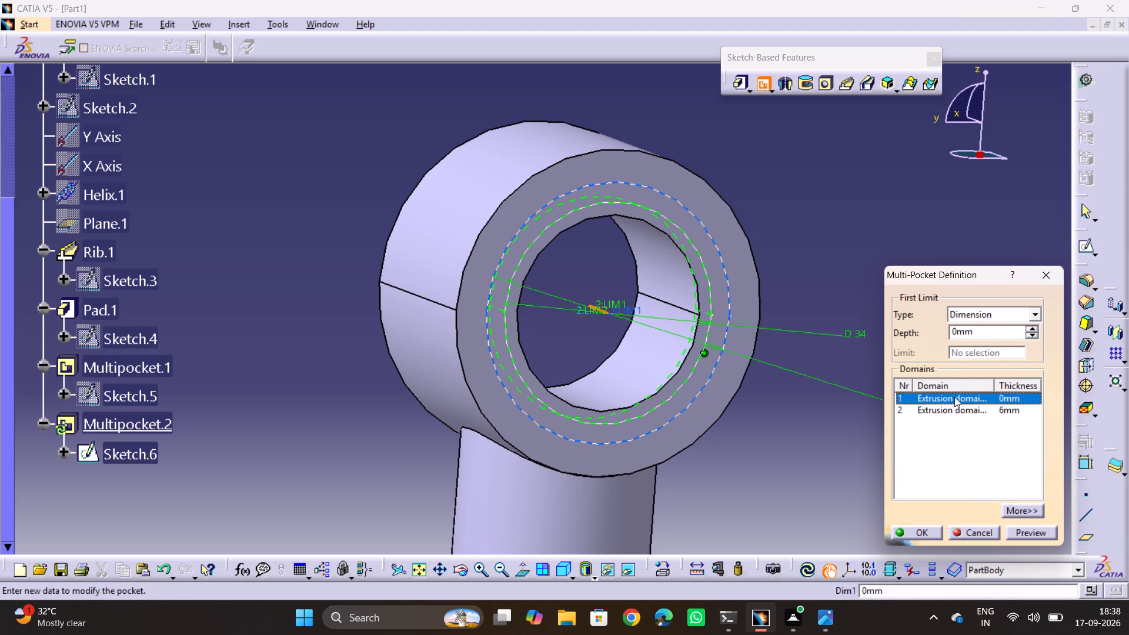
left_click_drag(994, 335, 991, 326)
left_click(988, 319)
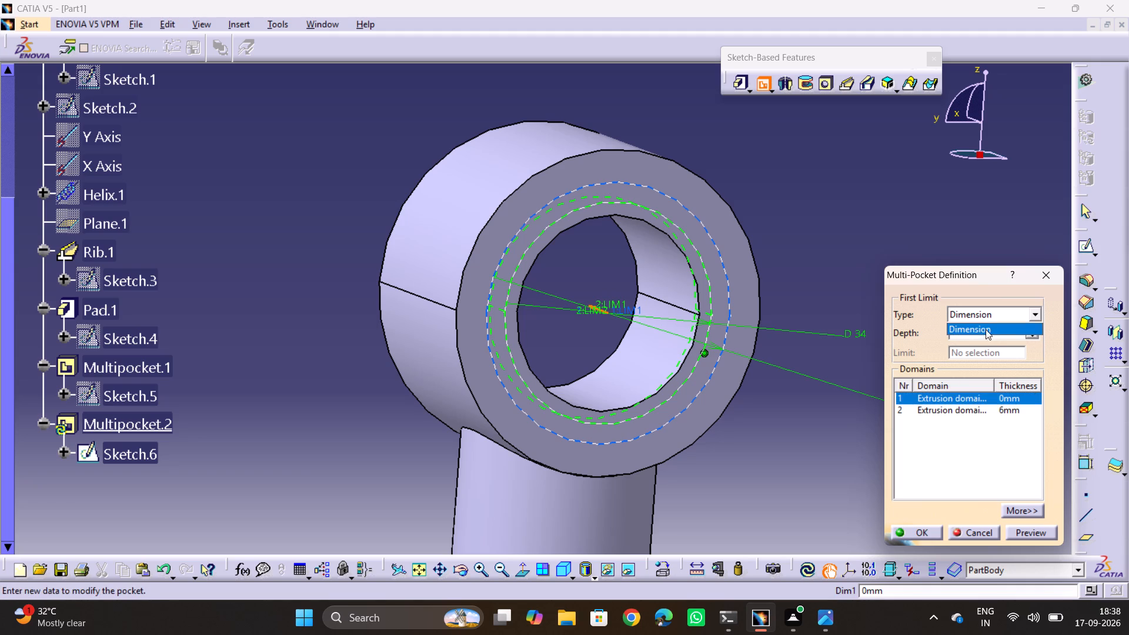
left_click(986, 334)
left_click(976, 442)
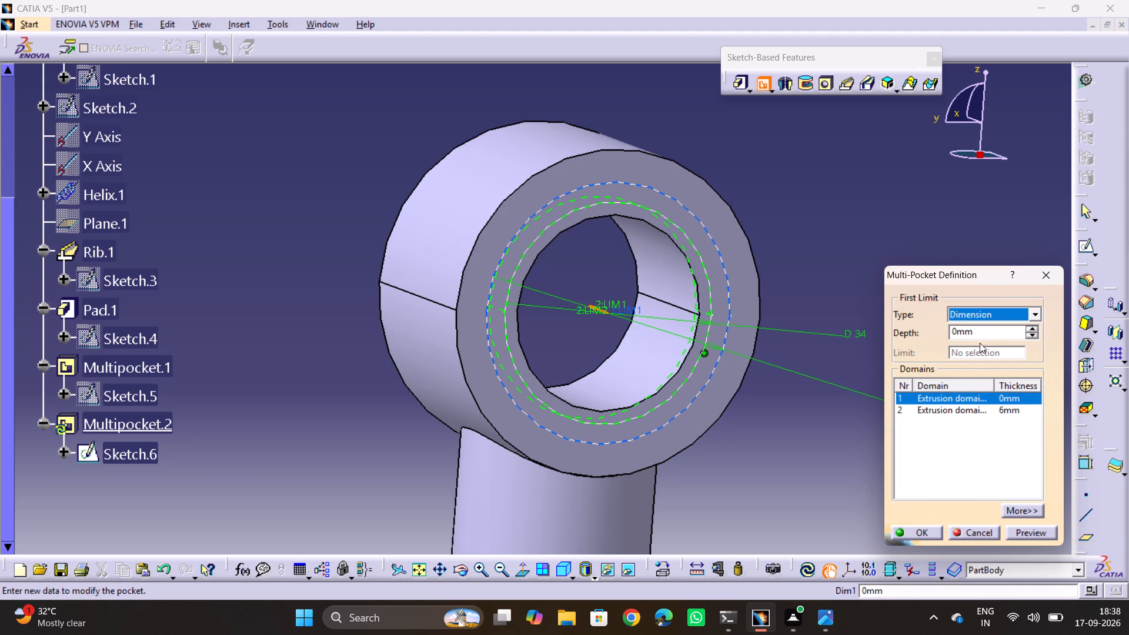
double_click(983, 338)
key("2")
left_click(988, 423)
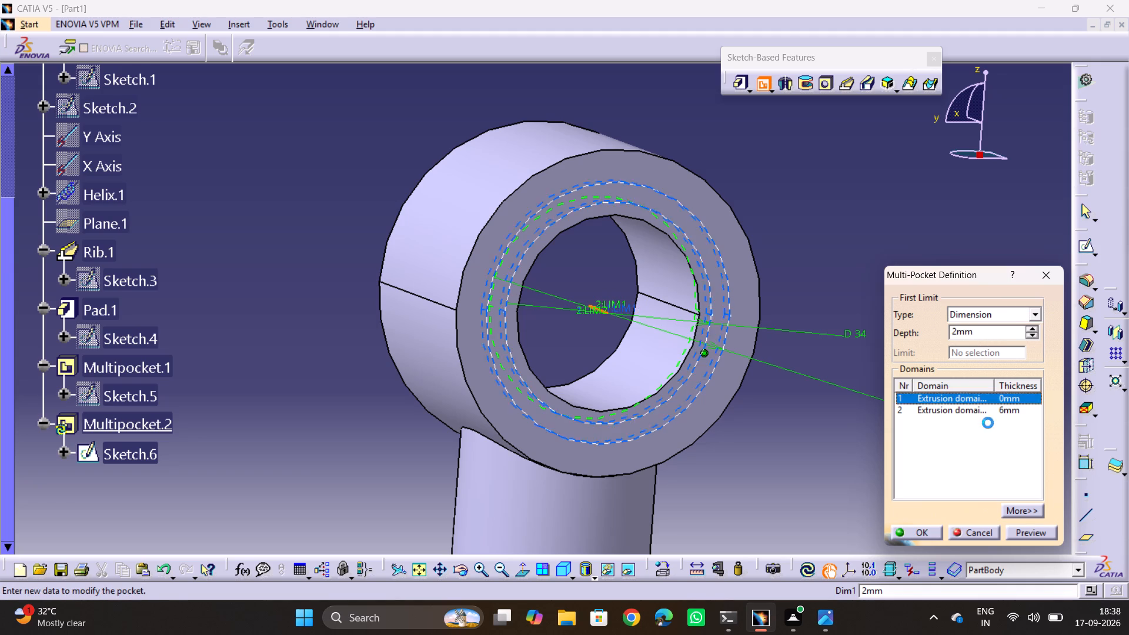
left_click(1024, 530)
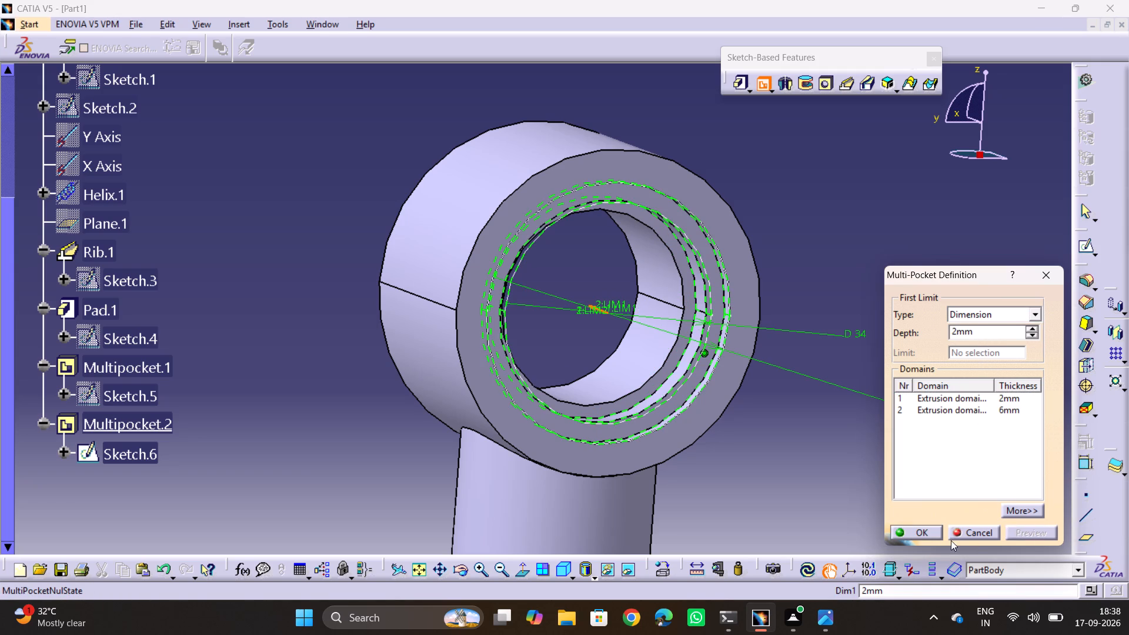
left_click(918, 538)
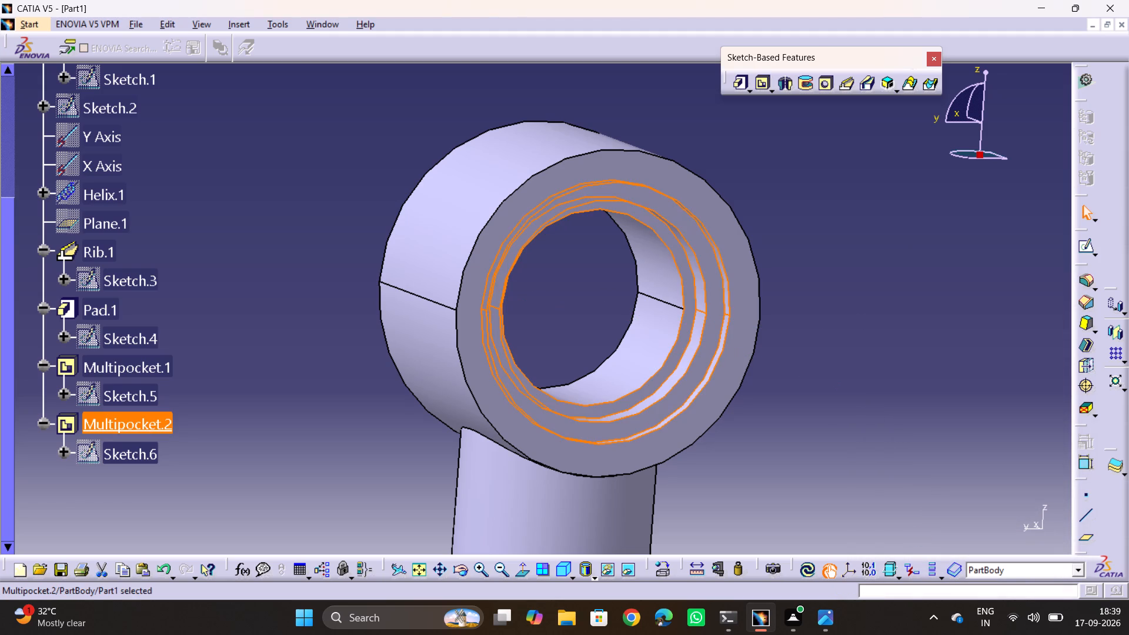
Start a sketch on the yz plane at the rod's lower end.
left_click(782, 513)
middle_click_drag(709, 495, 697, 420)
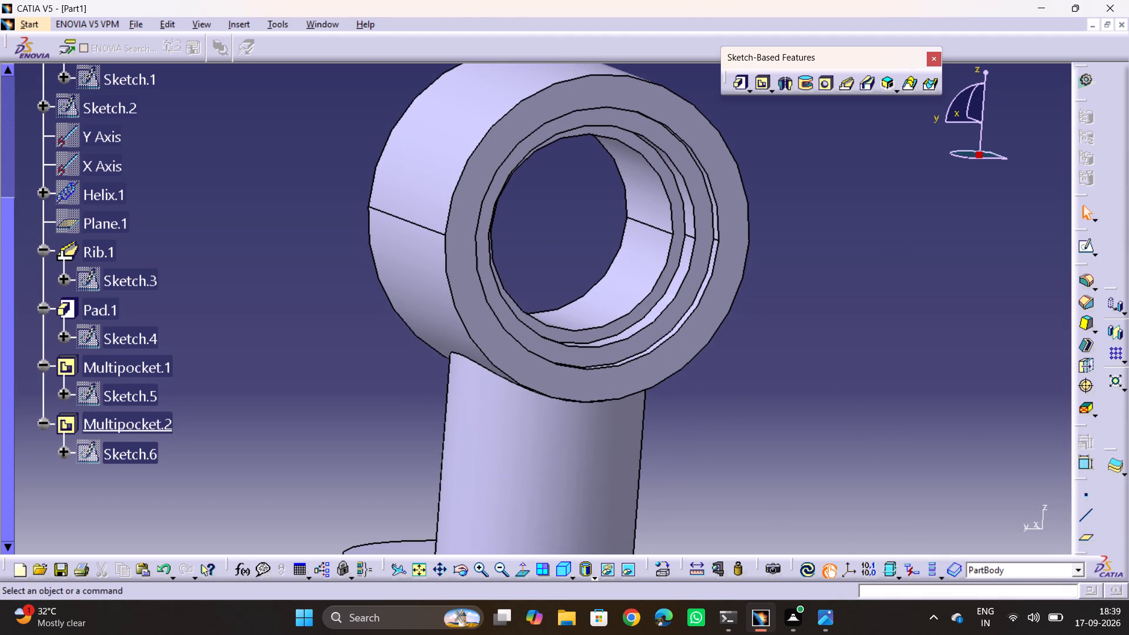
middle_click_drag(687, 338, 706, 482, "ctrl")
middle_click_drag(663, 484, 682, 223)
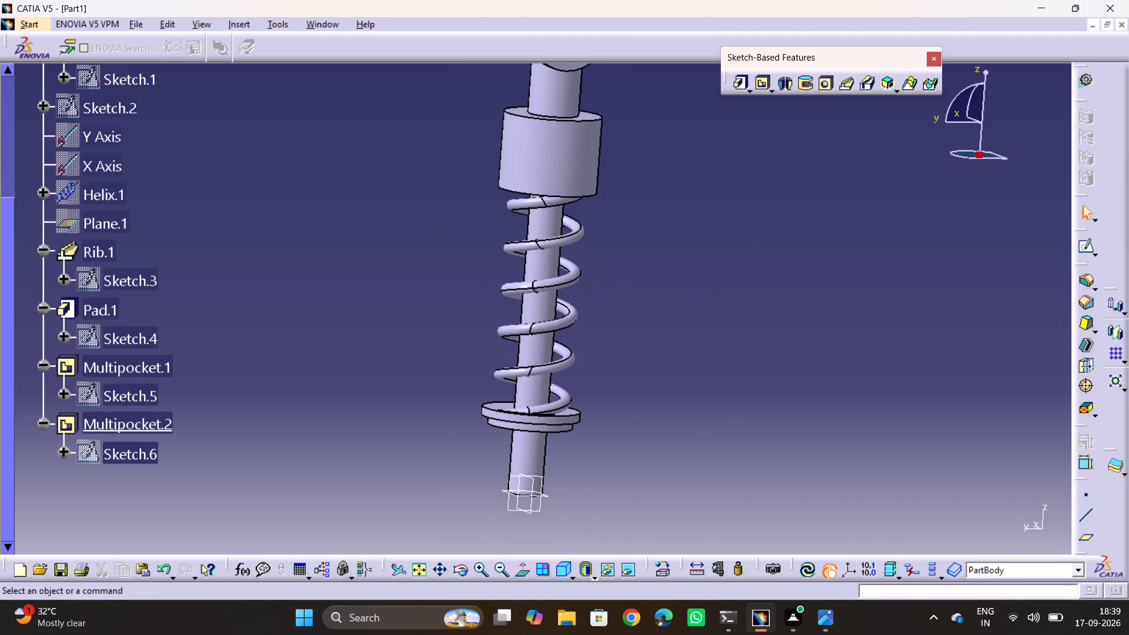
middle_click_drag(650, 423, 671, 372)
middle_click_drag(662, 414, 706, 322, "ctrl")
middle_click_drag(577, 448, 619, 121)
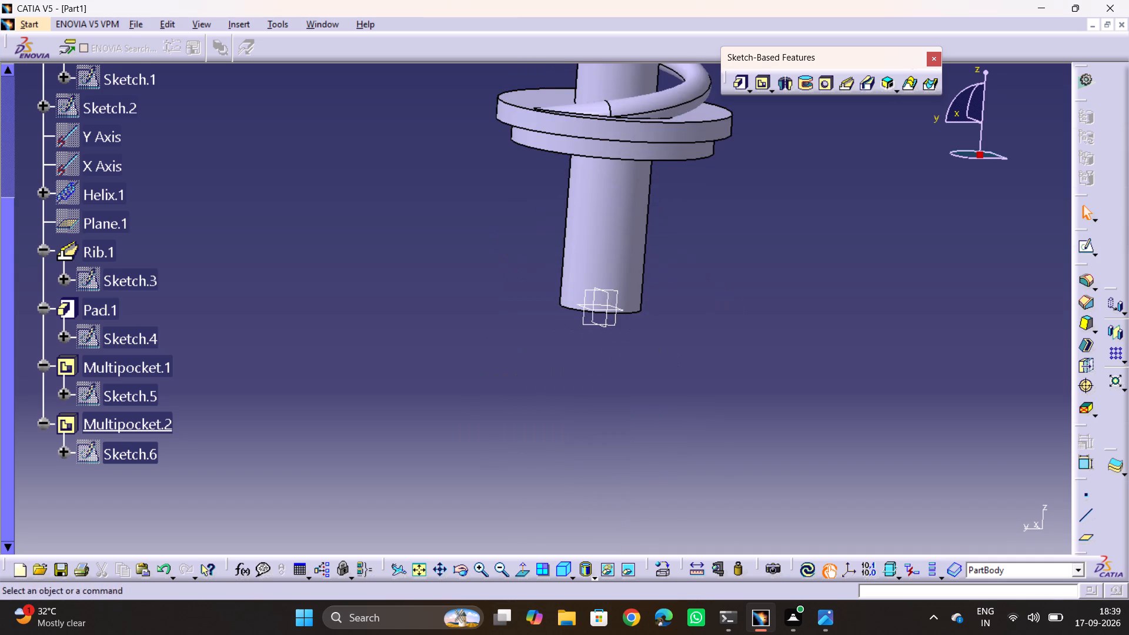
left_click(585, 327)
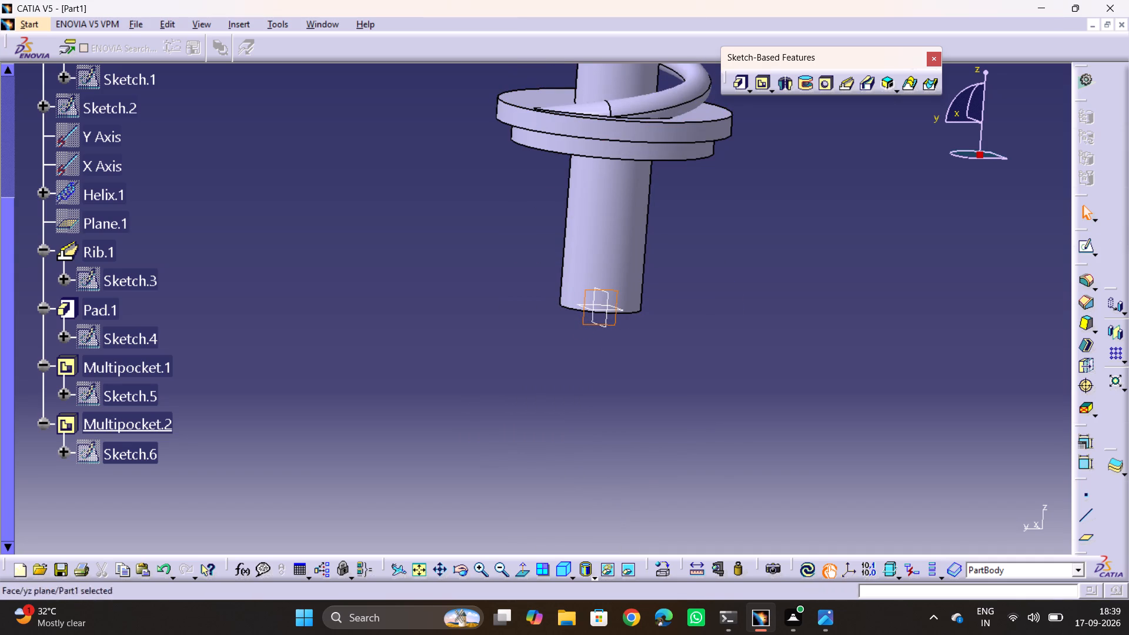
left_click(1090, 249)
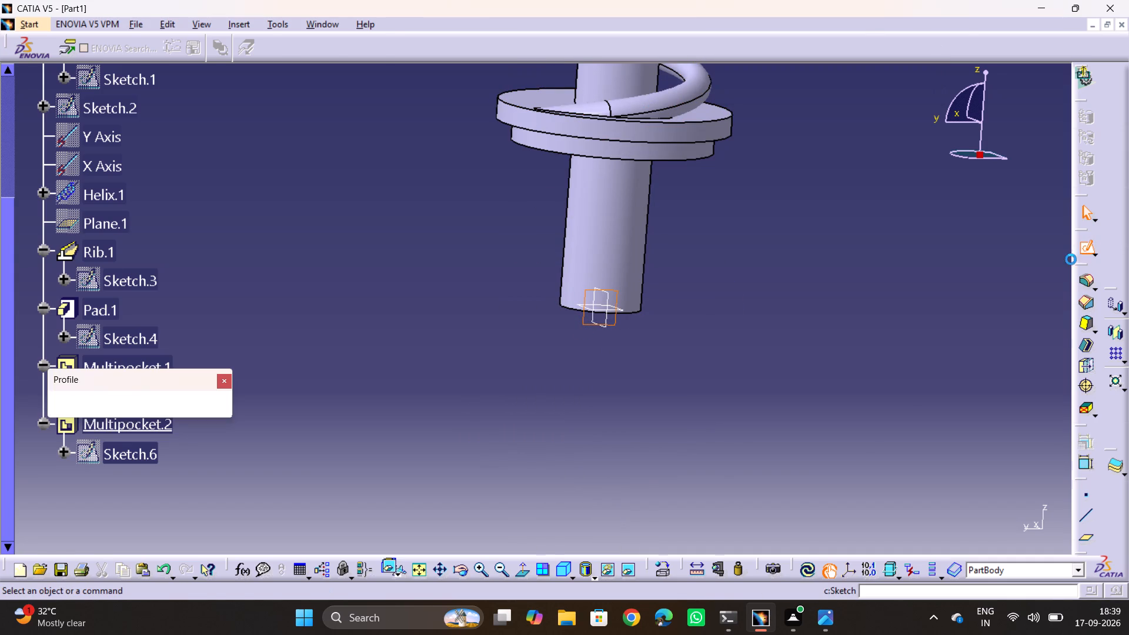
left_click(660, 346)
Draw a circle about 23 mm in diameter on the vertical axis, just below the rod's lower end.
middle_click_drag(669, 217, 686, 302, "ctrl")
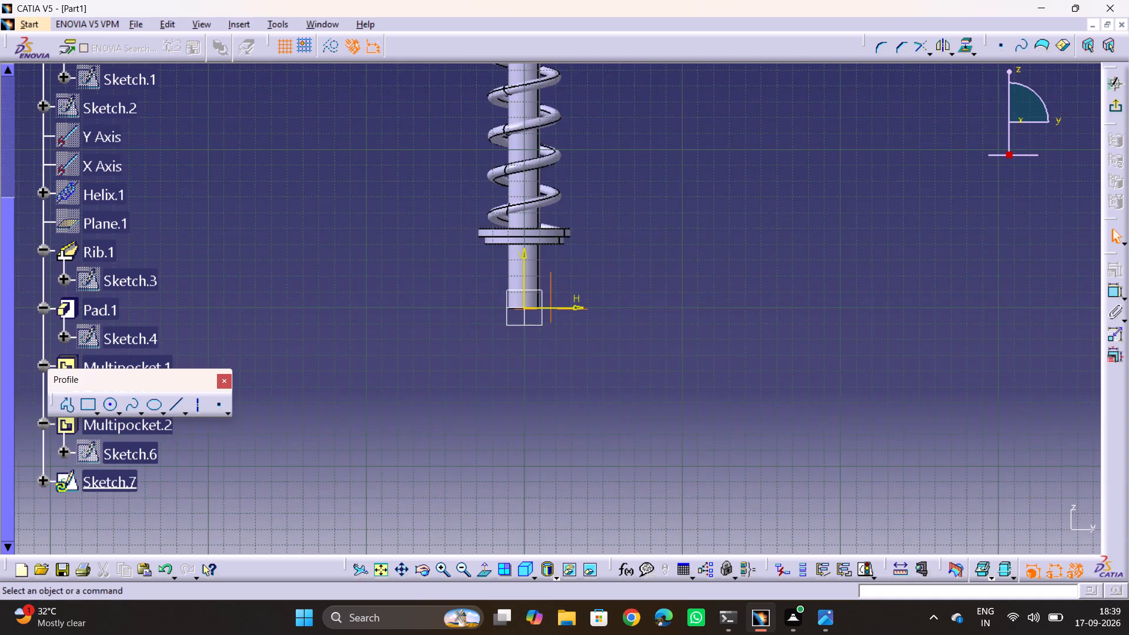
middle_click_drag(686, 302, 672, 306, "ctrl")
middle_click_drag(627, 279, 723, 477)
middle_click_drag(722, 477, 719, 470)
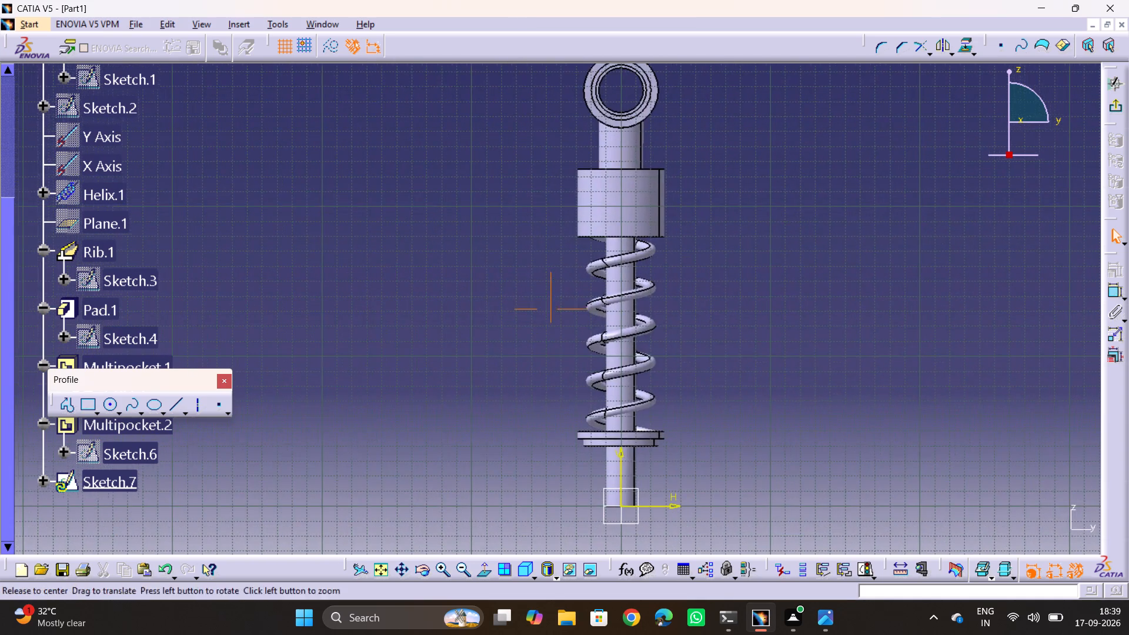
middle_click_drag(719, 470, 727, 256)
middle_click_drag(720, 310, 723, 232, "ctrl")
middle_click_drag(752, 269, 716, 323)
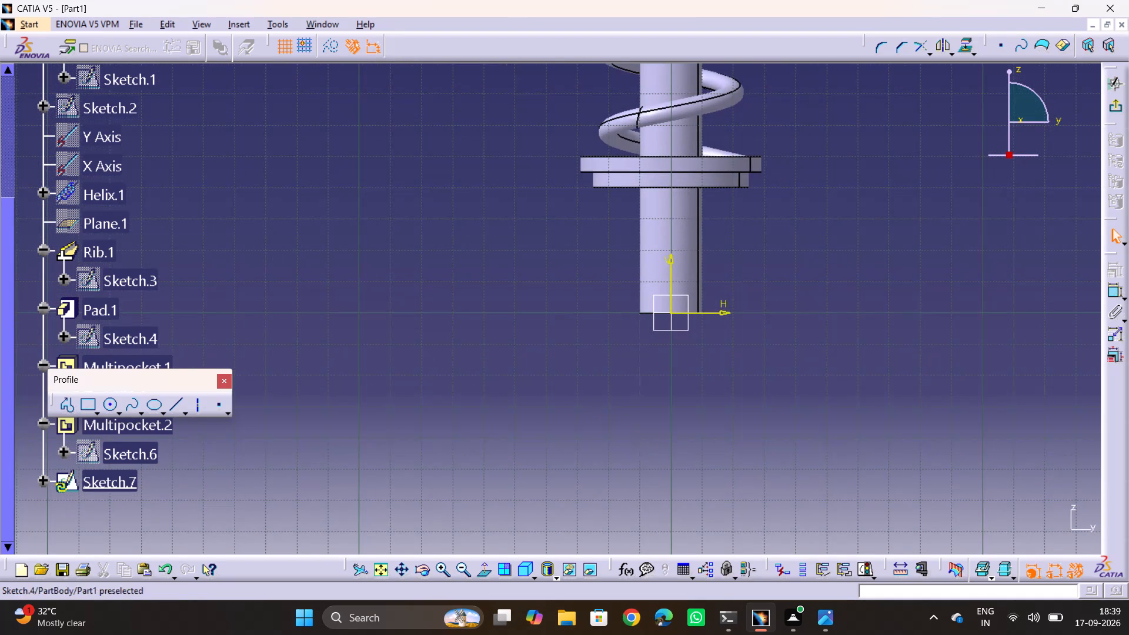
left_click(111, 406)
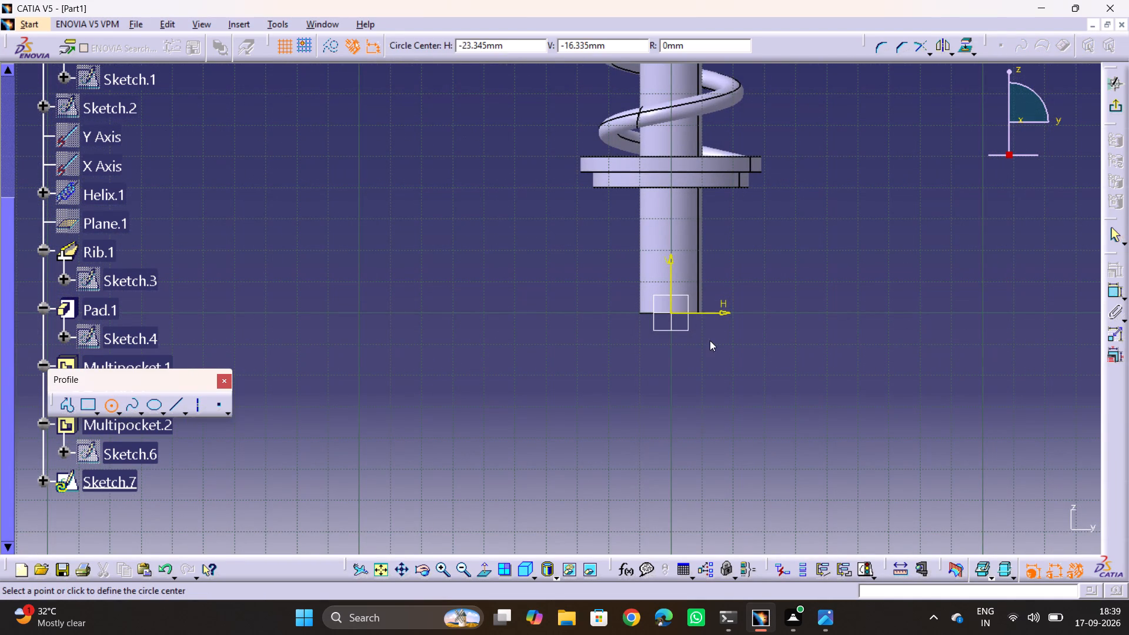
left_click(669, 363)
left_click(678, 399)
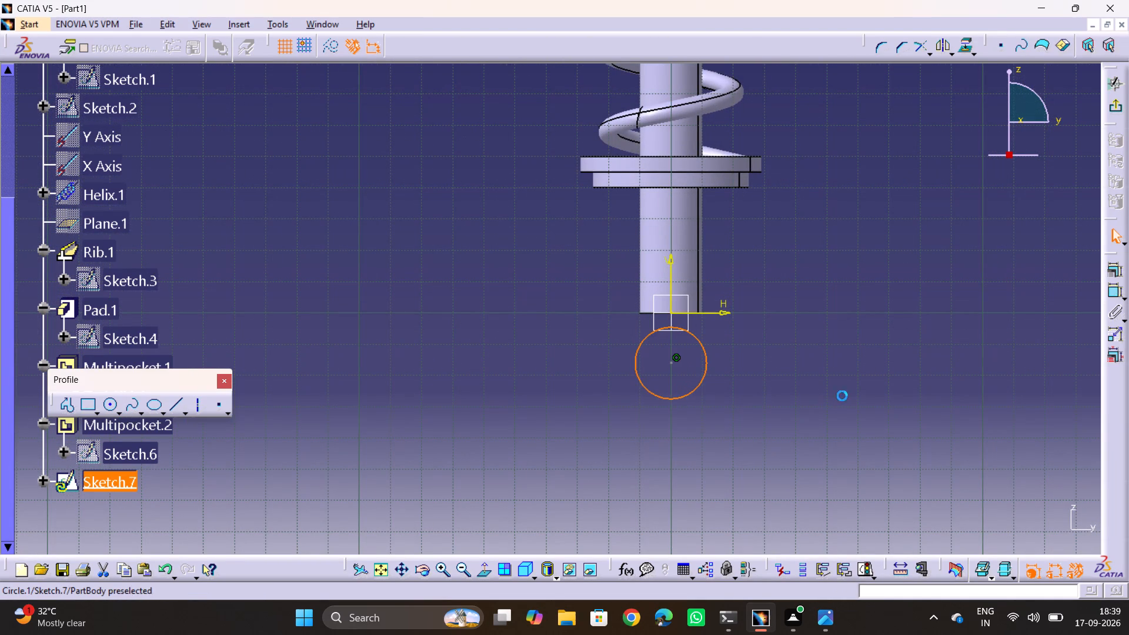
left_click(842, 396)
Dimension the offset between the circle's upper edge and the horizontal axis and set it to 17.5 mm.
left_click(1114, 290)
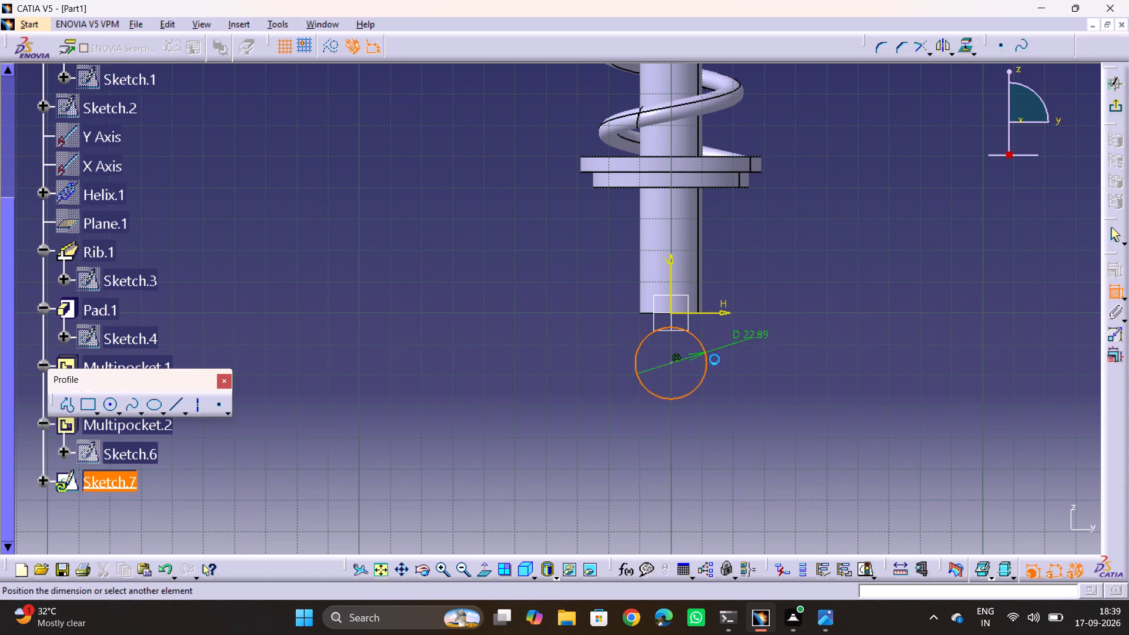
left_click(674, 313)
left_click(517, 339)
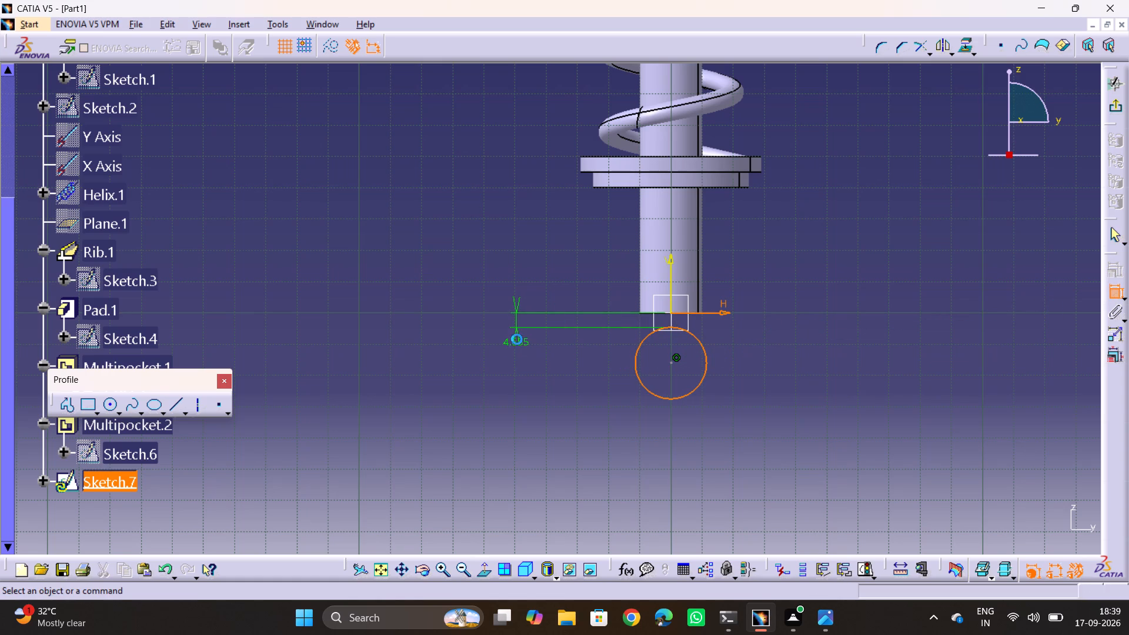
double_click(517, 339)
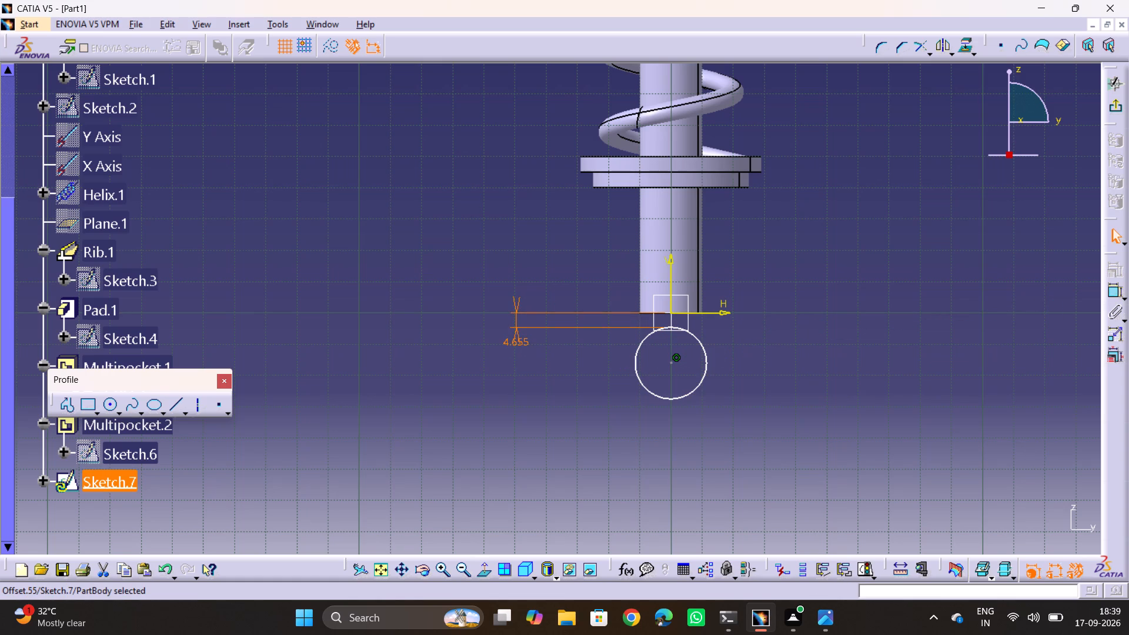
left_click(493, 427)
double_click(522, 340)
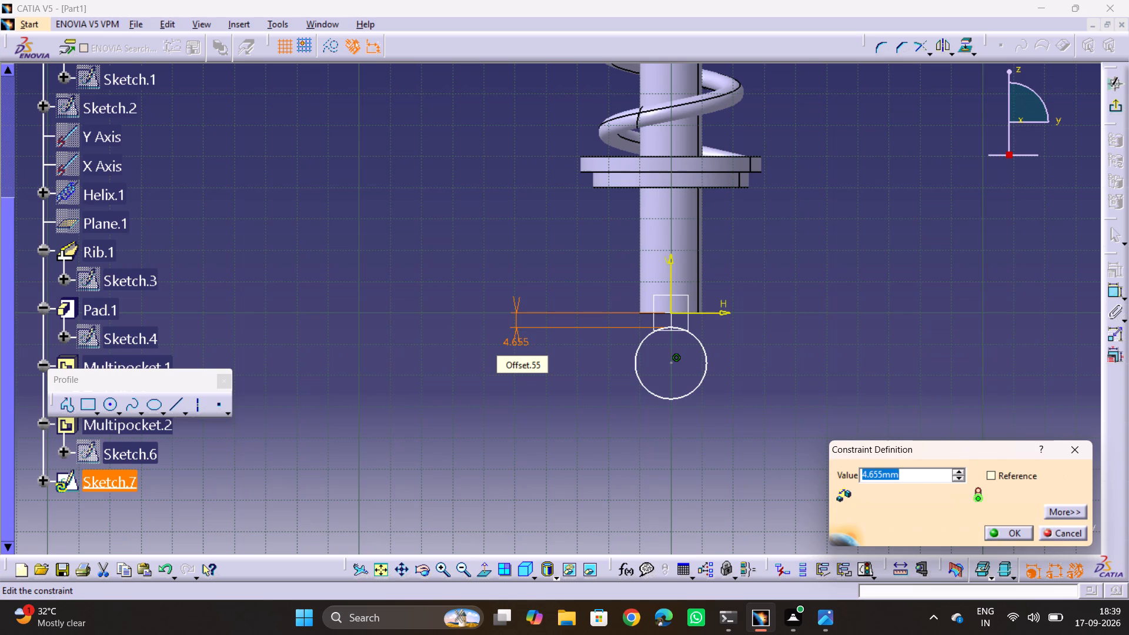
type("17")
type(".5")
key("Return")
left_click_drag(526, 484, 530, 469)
Dimension the circle's diameter and set it to 38 mm, matching R19 in the reference drawing.
left_click(1107, 291)
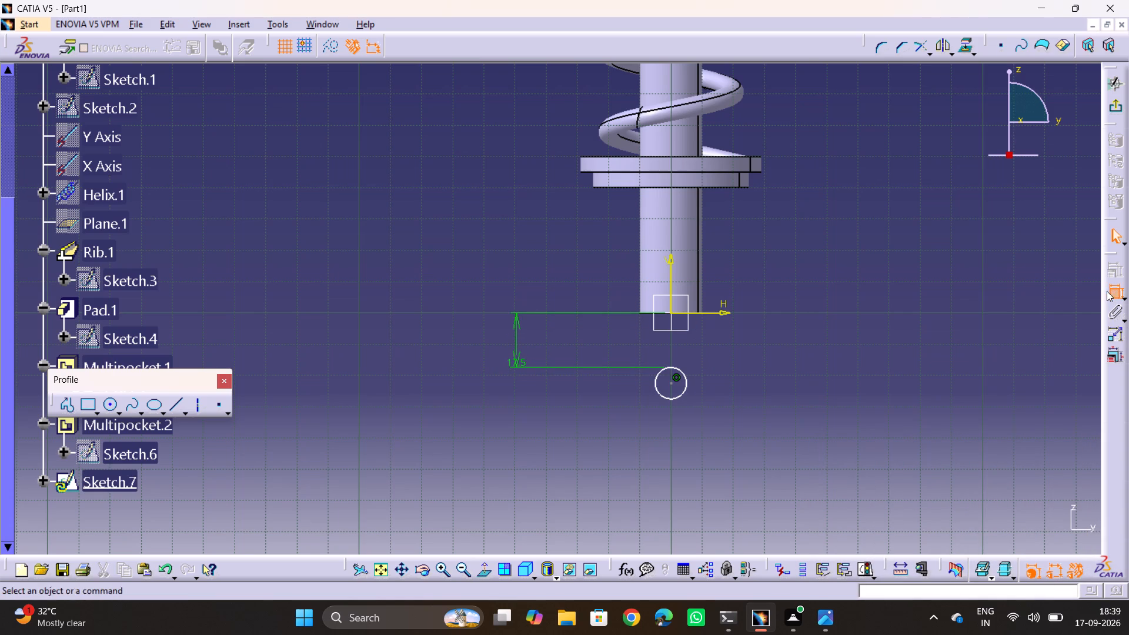
left_click(674, 397)
left_click(838, 338)
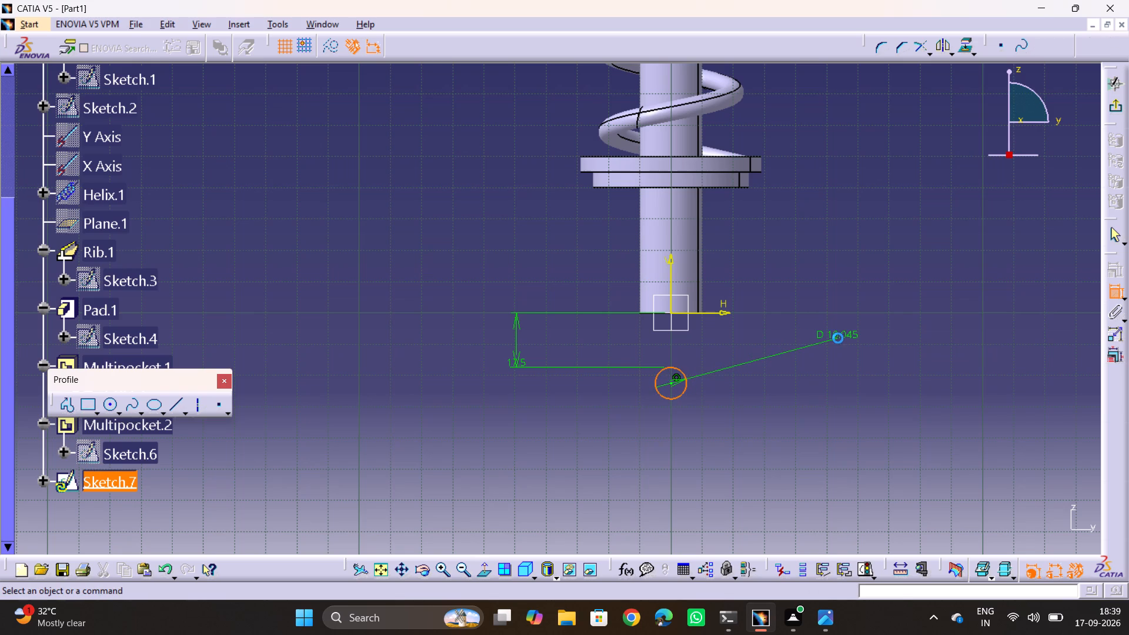
key("alt+Tab")
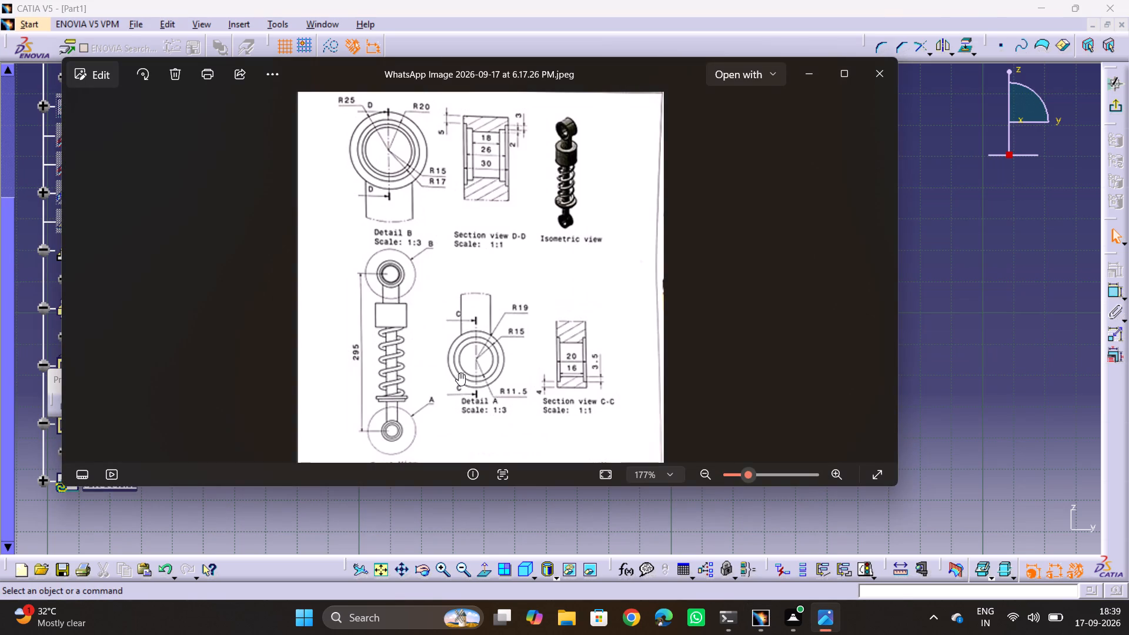
key("alt+Tab")
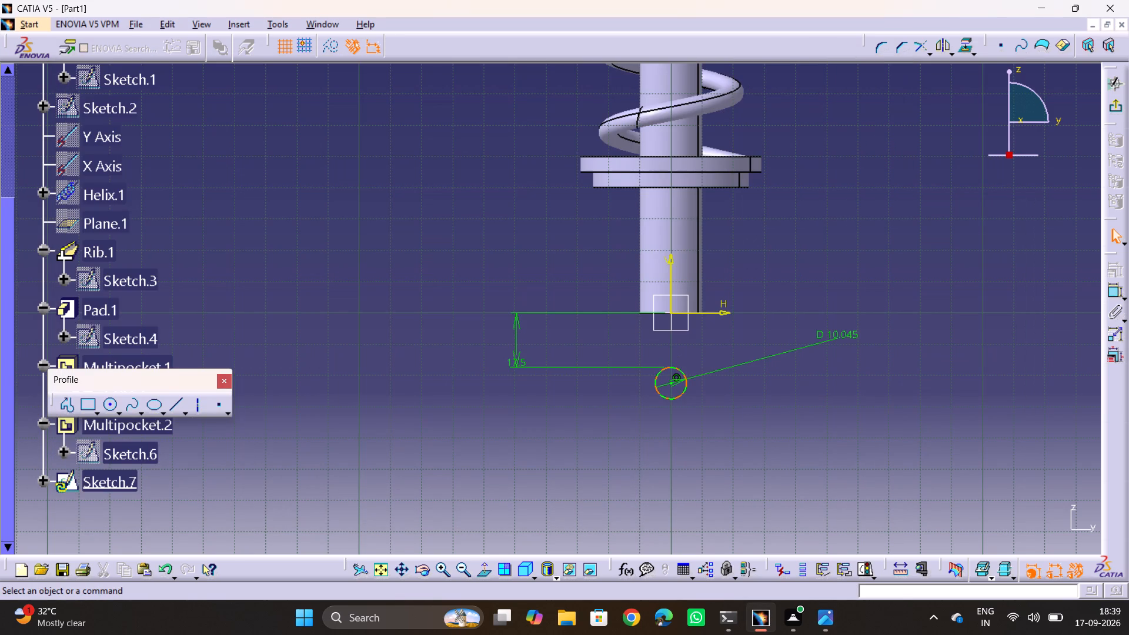
double_click(847, 332)
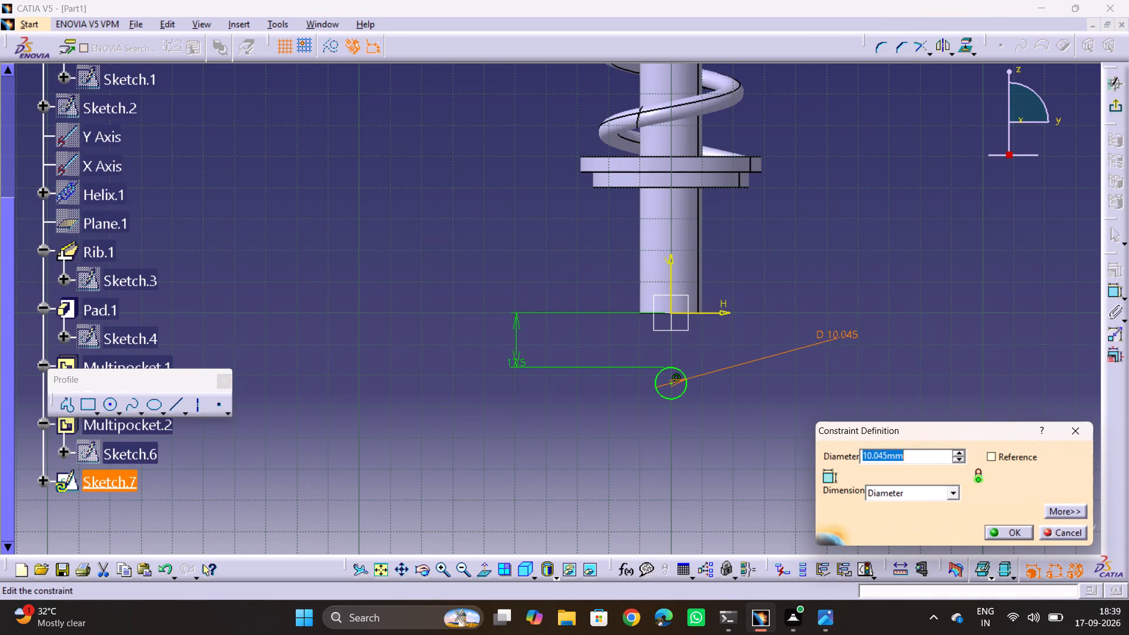
type("38")
key("Return")
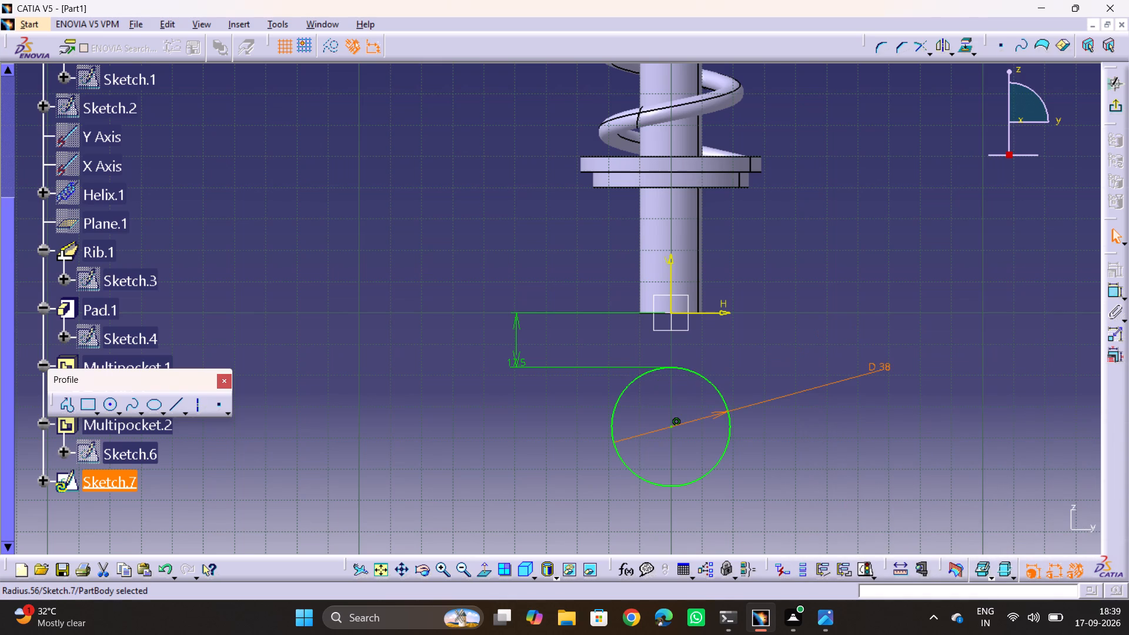
left_click(789, 262)
Delete the circle's edge offset dimension and constrain its center 17.5 mm below the horizontal axis.
left_click(522, 362)
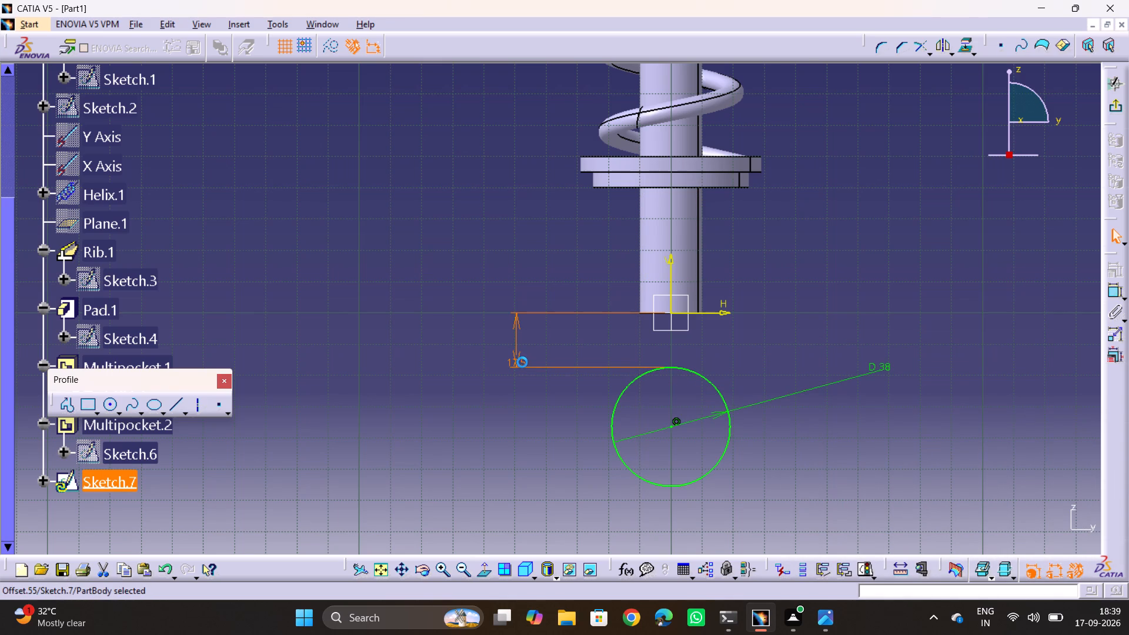
key("Delete")
left_click(1108, 287)
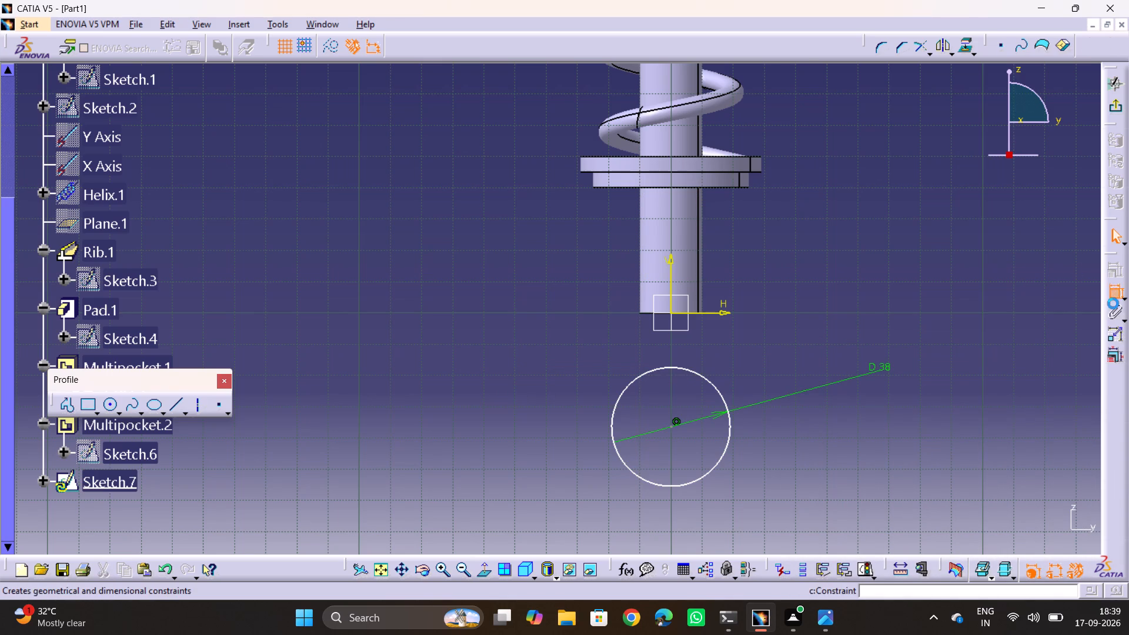
left_click(670, 426)
left_click(709, 313)
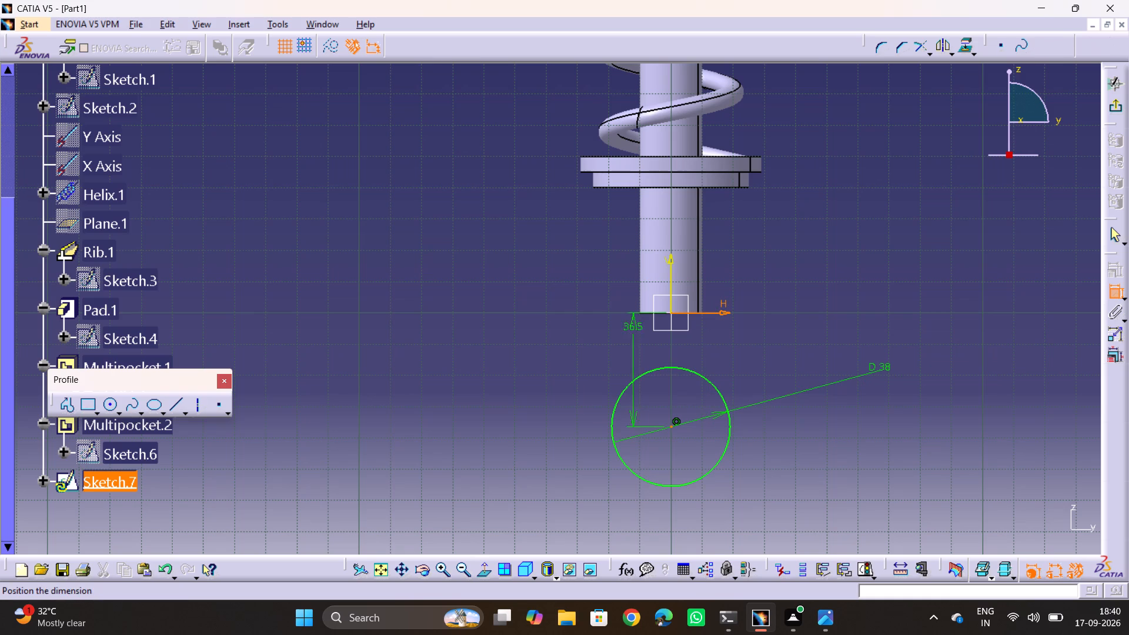
left_click(519, 390)
double_click(520, 385)
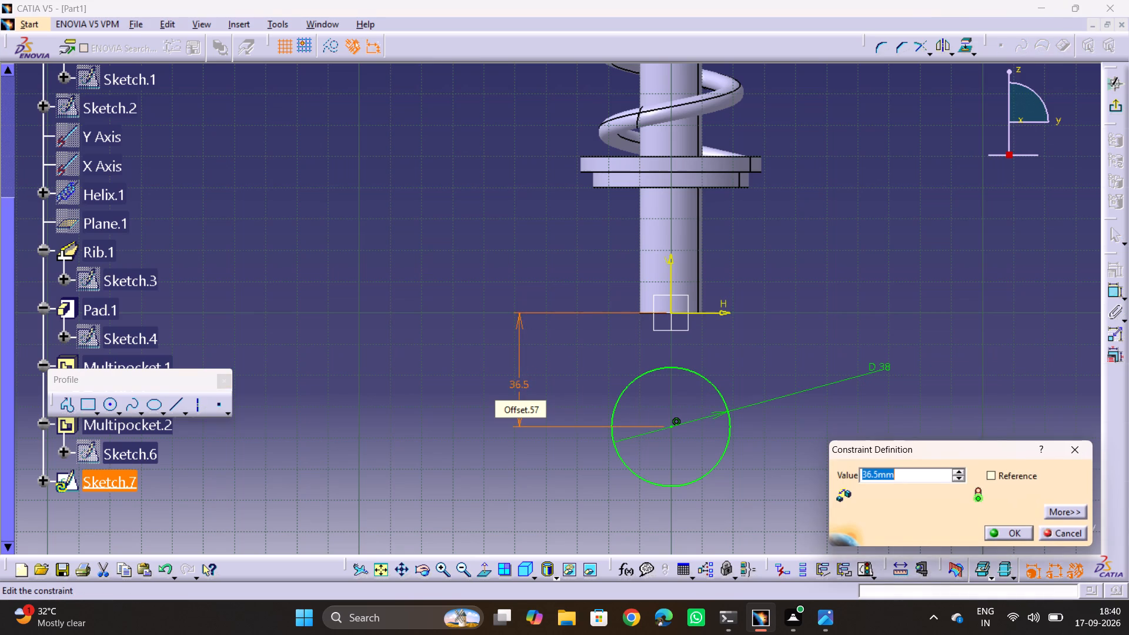
type("17.5")
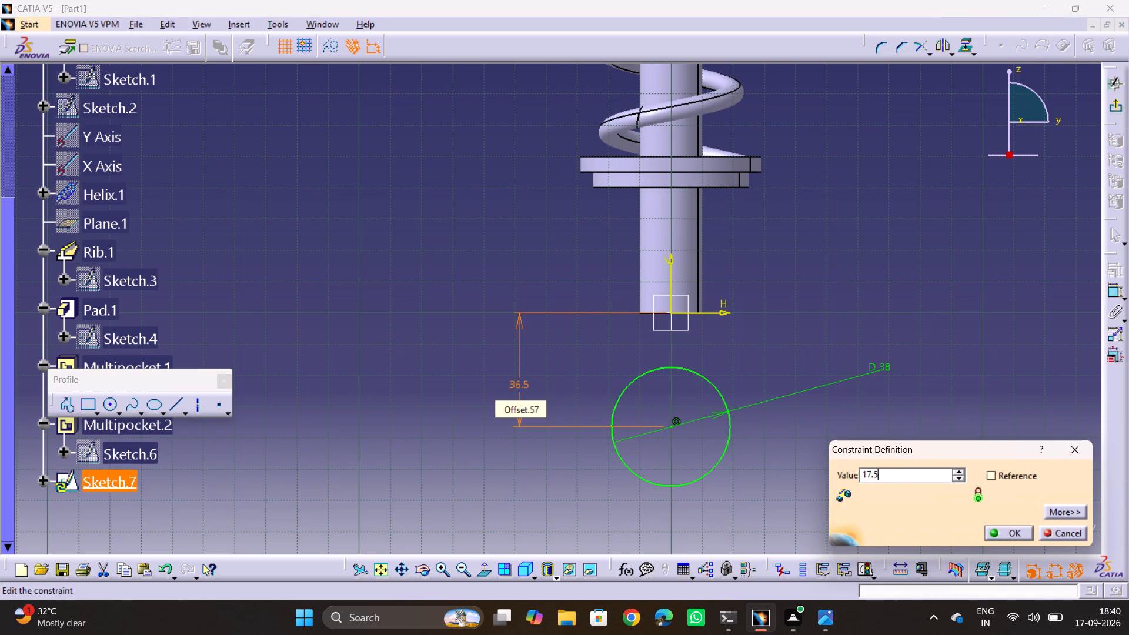
key("Return")
left_click(738, 170)
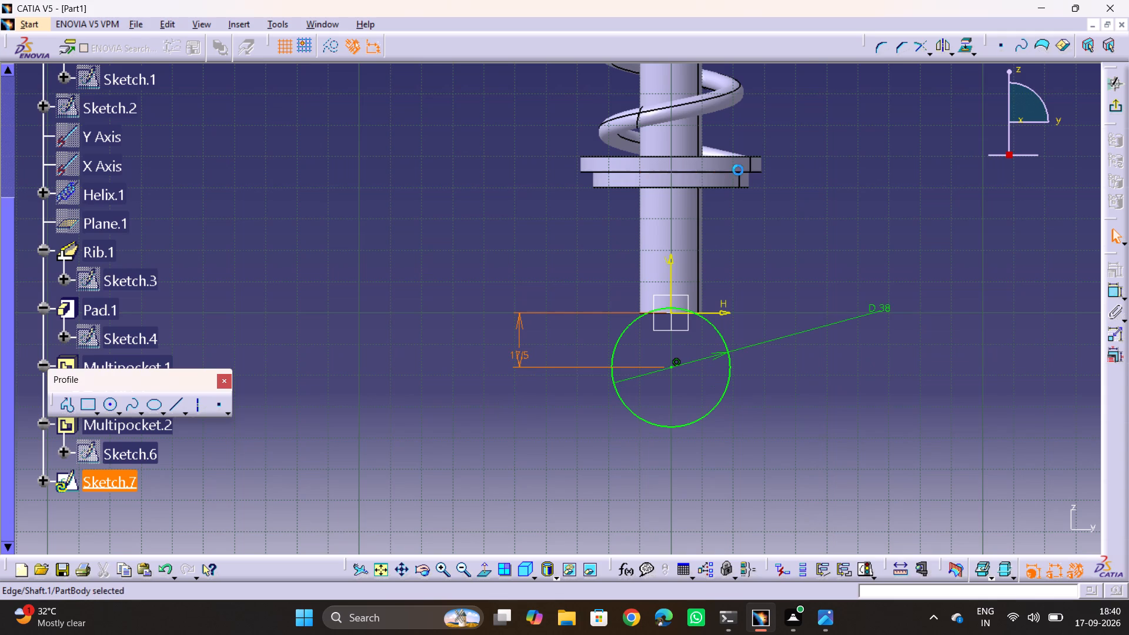
left_click(829, 241)
left_click(770, 264)
Check Detail A in the reference drawing and draw a circle about 13 mm in diameter, concentric with the 38 mm circle.
middle_click_drag(749, 296, 757, 233, "ctrl")
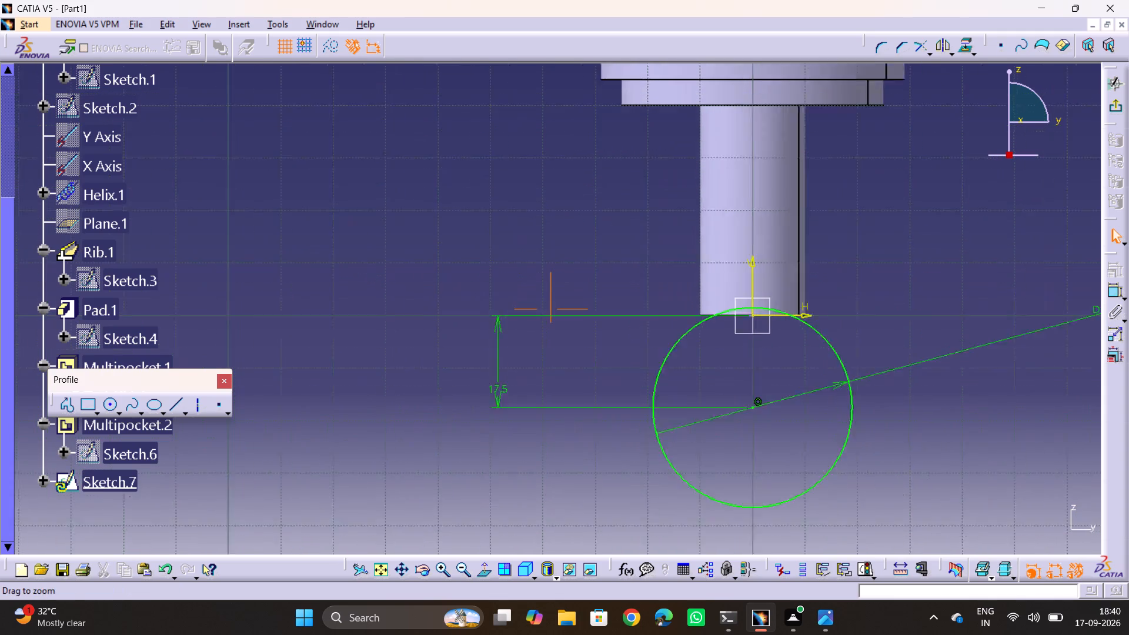
middle_click_drag(757, 233, 827, 166, "ctrl")
middle_click_drag(895, 254, 606, 188)
middle_click_drag(871, 222, 871, 303, "ctrl")
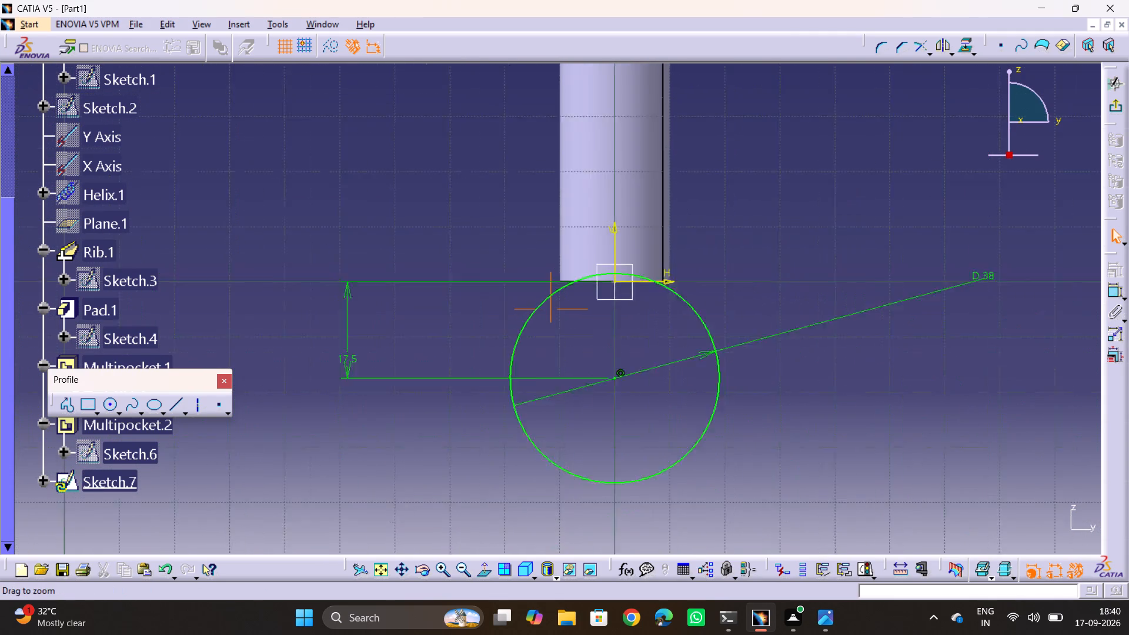
middle_click_drag(871, 303, 856, 352, "ctrl")
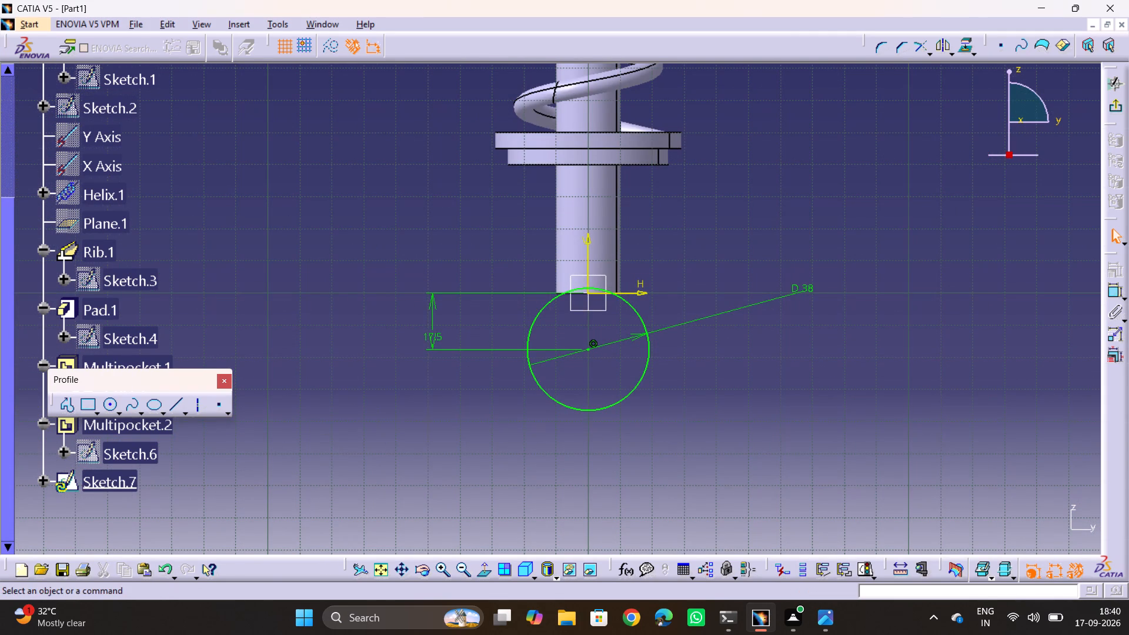
middle_click_drag(796, 229, 896, 275)
key("alt+Tab")
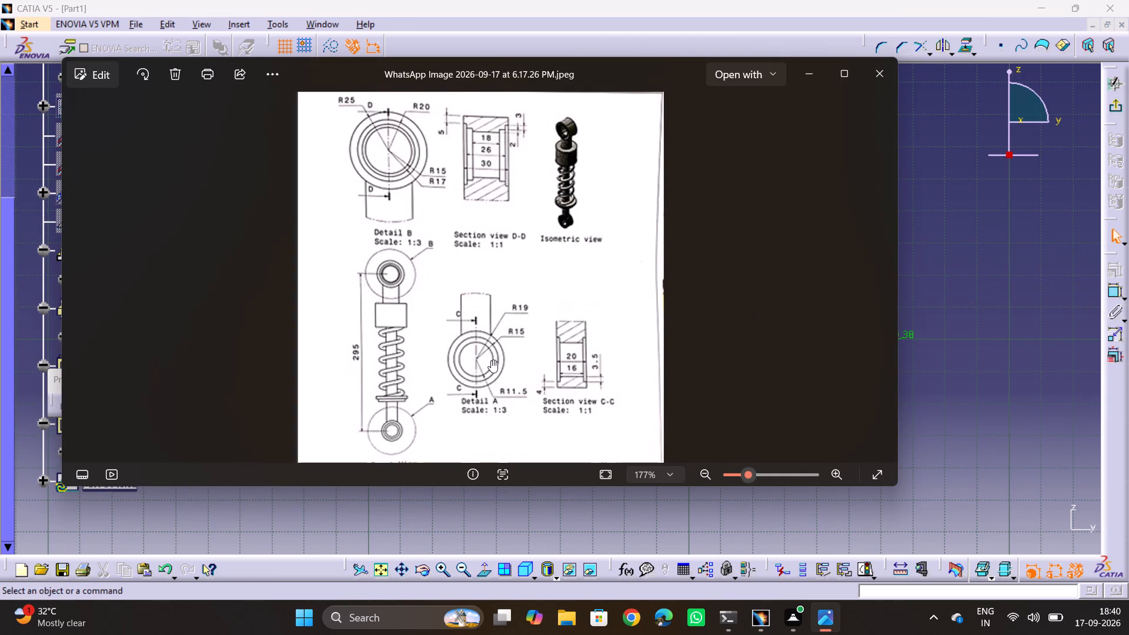
middle_click_drag(486, 382, 479, 360, "ctrl")
key("alt+Tab")
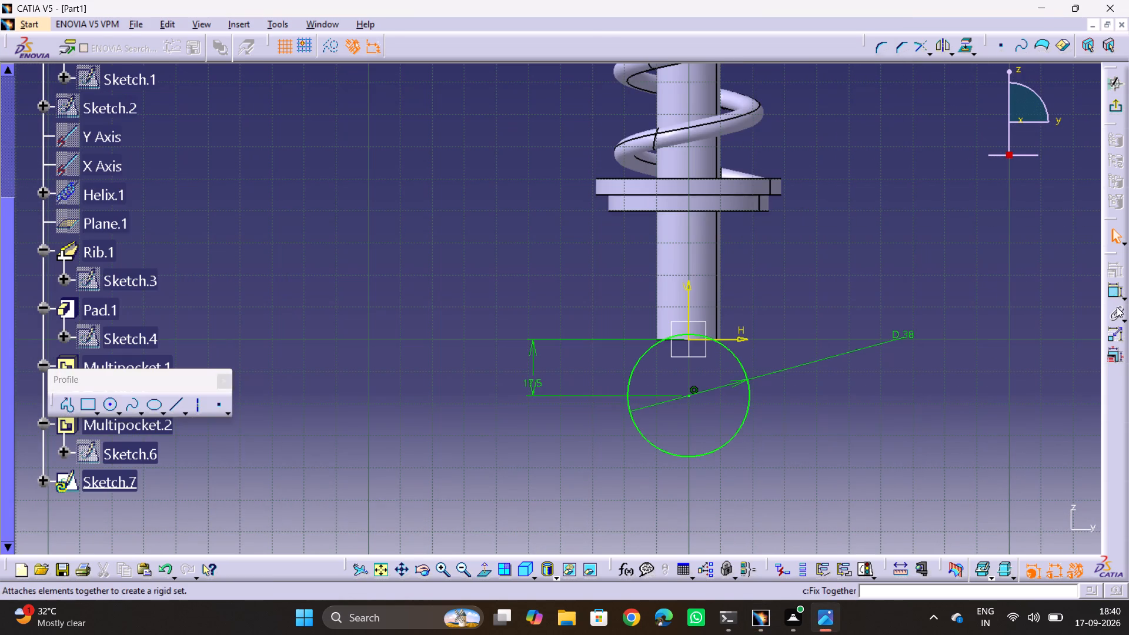
left_click(1117, 298)
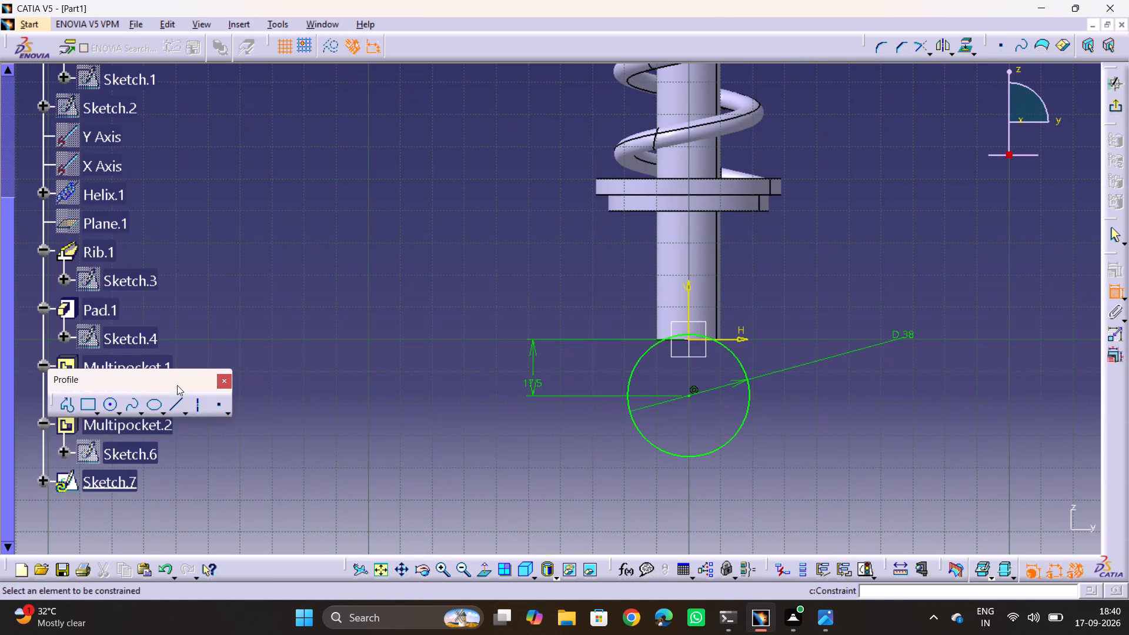
left_click(113, 409)
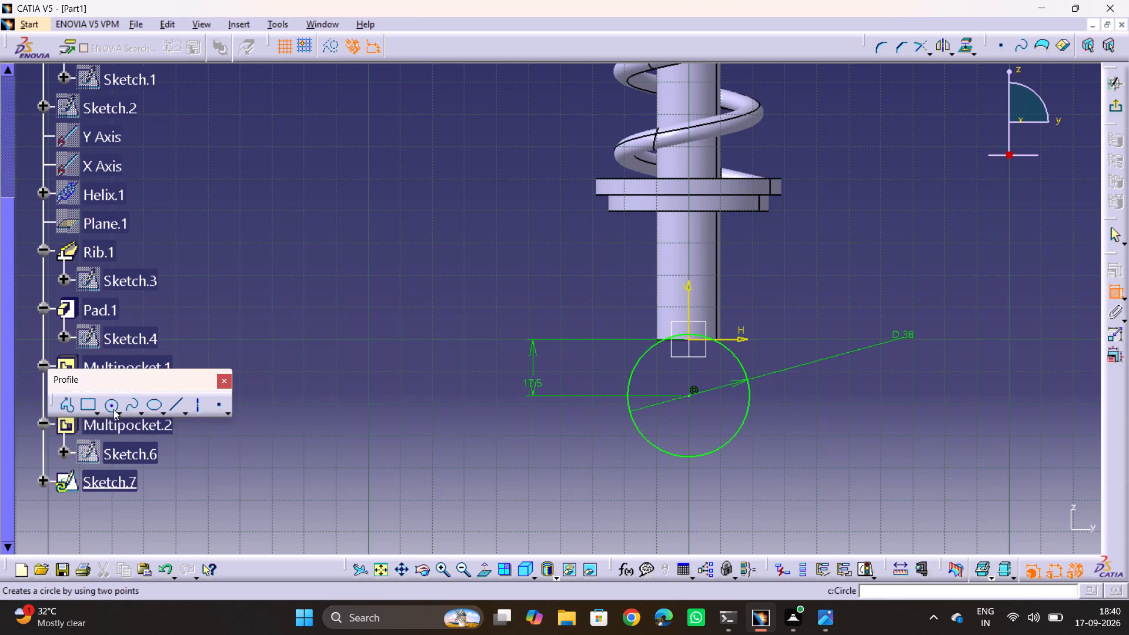
left_click(692, 396)
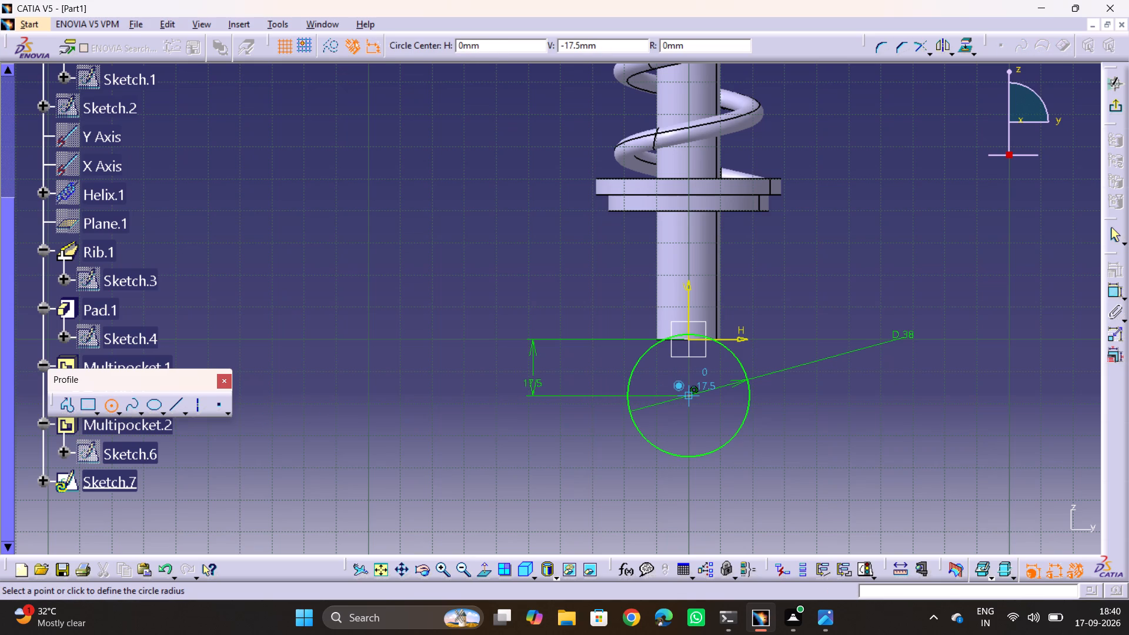
left_click(687, 417)
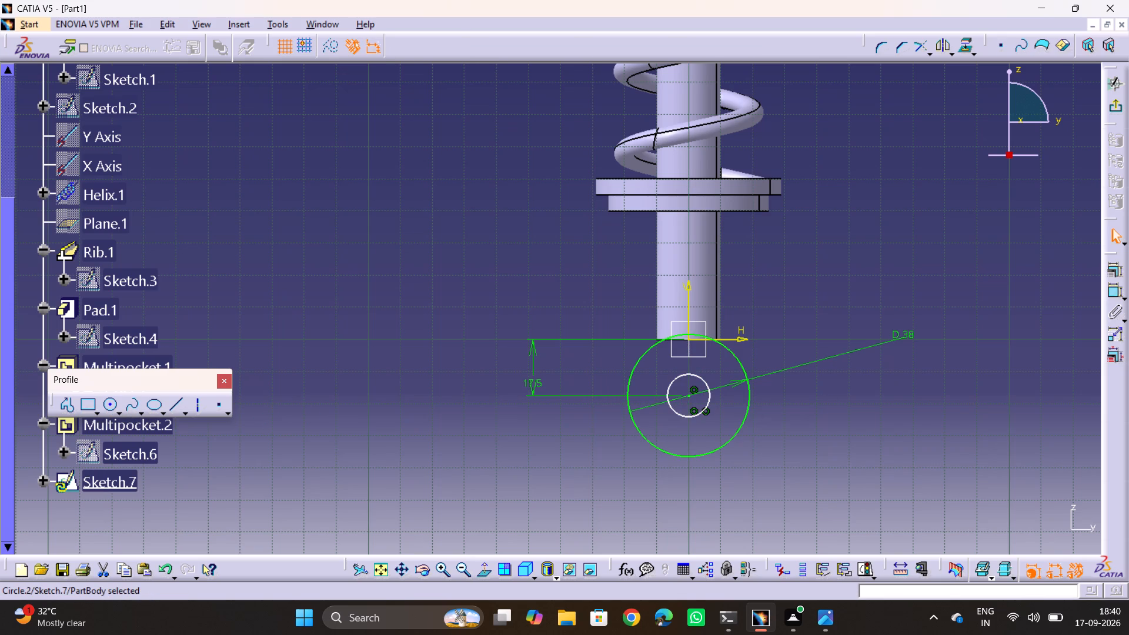
Dimension the inner circle's diameter and set it to 23 mm.
left_click(1114, 289)
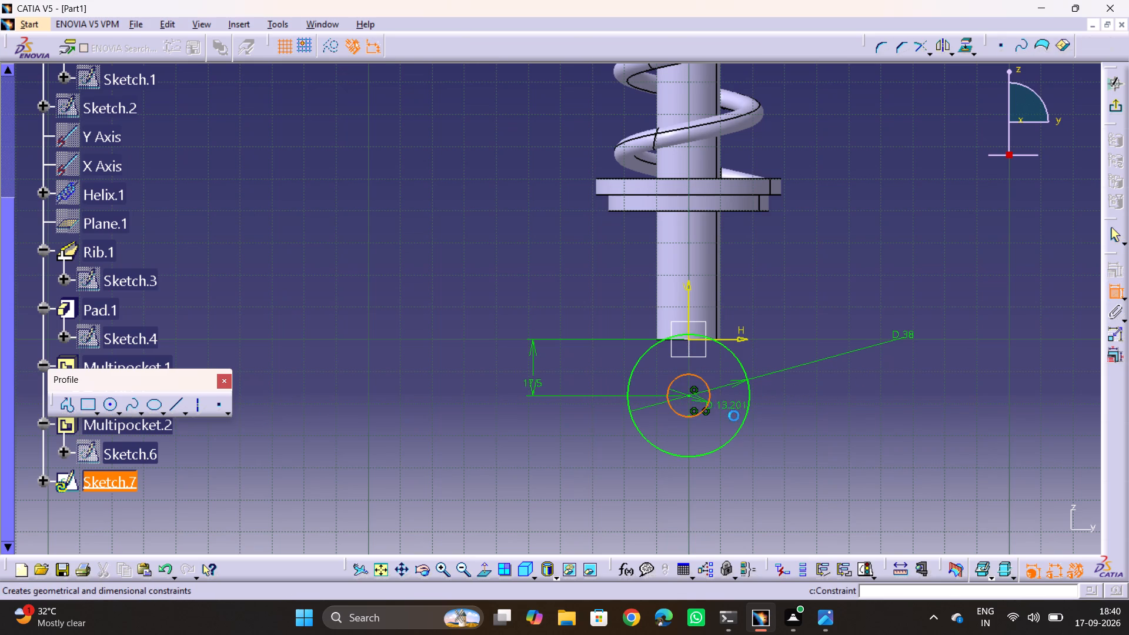
left_click(921, 413)
double_click(925, 409)
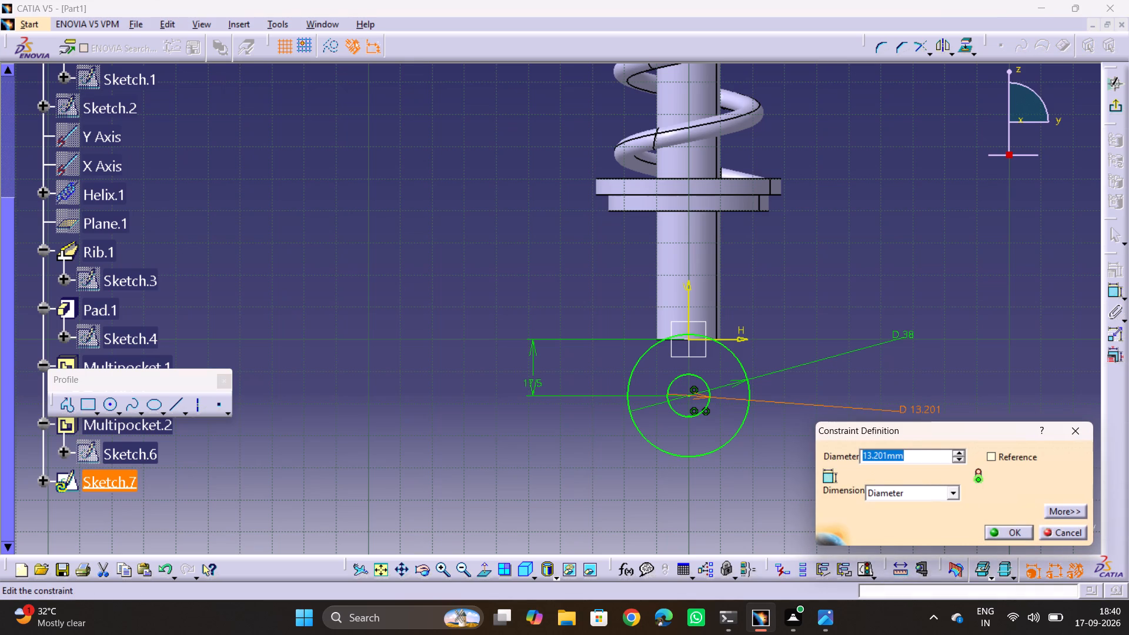
key("2")
key("3")
key("Return")
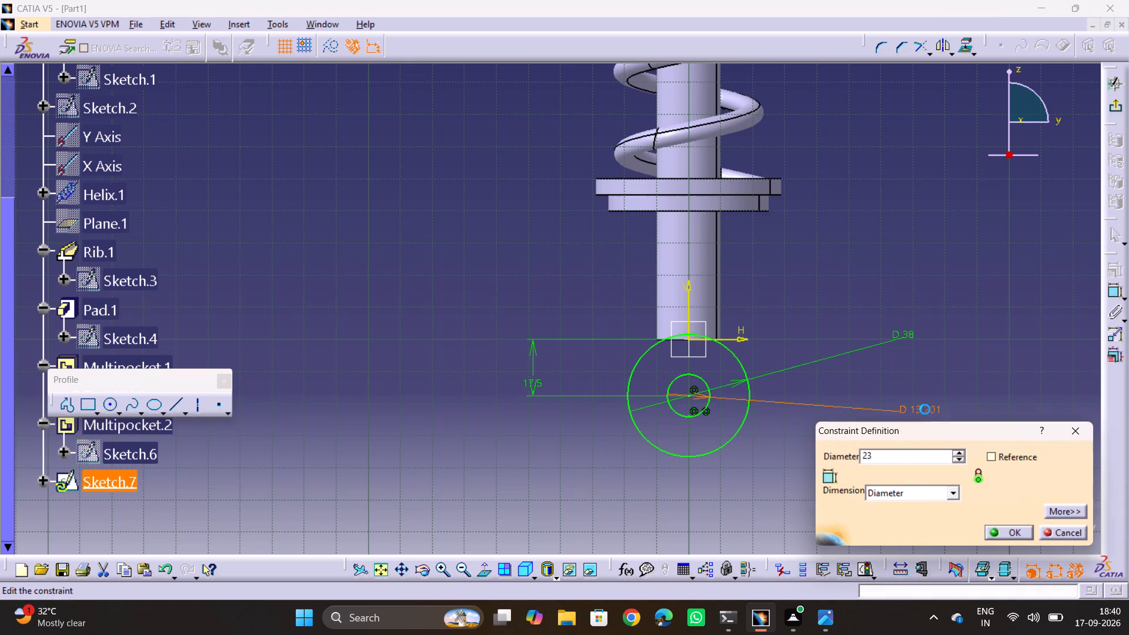
Exit the sketch and pad the two-circle eye profile at the rod's end by 10 mm with mirrored extent.
key("alt+Tab")
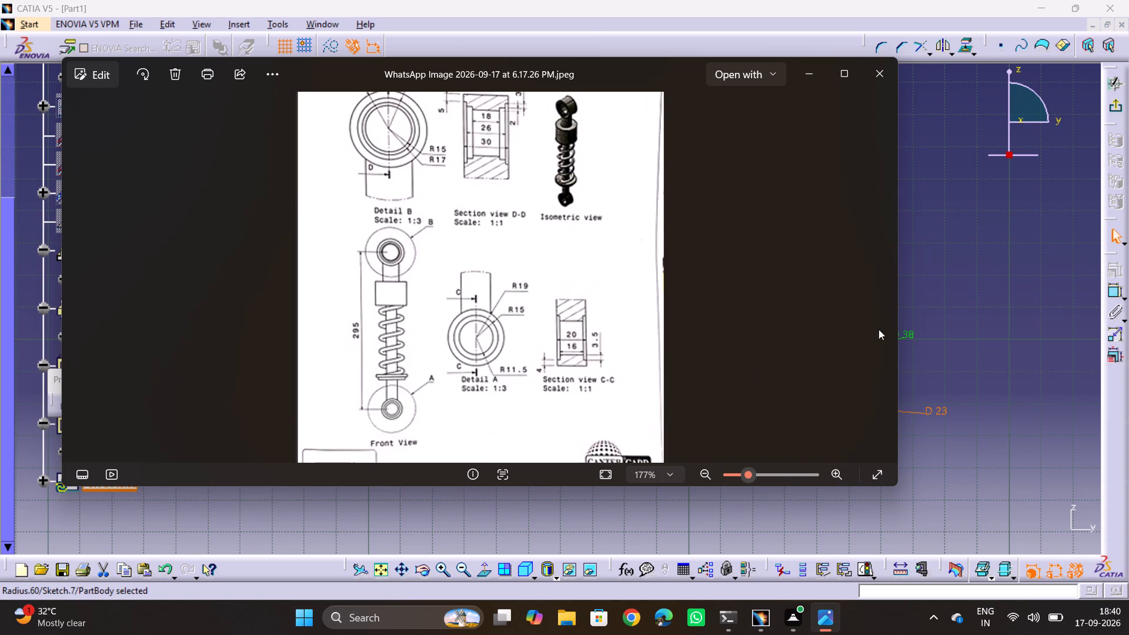
key("alt+Tab")
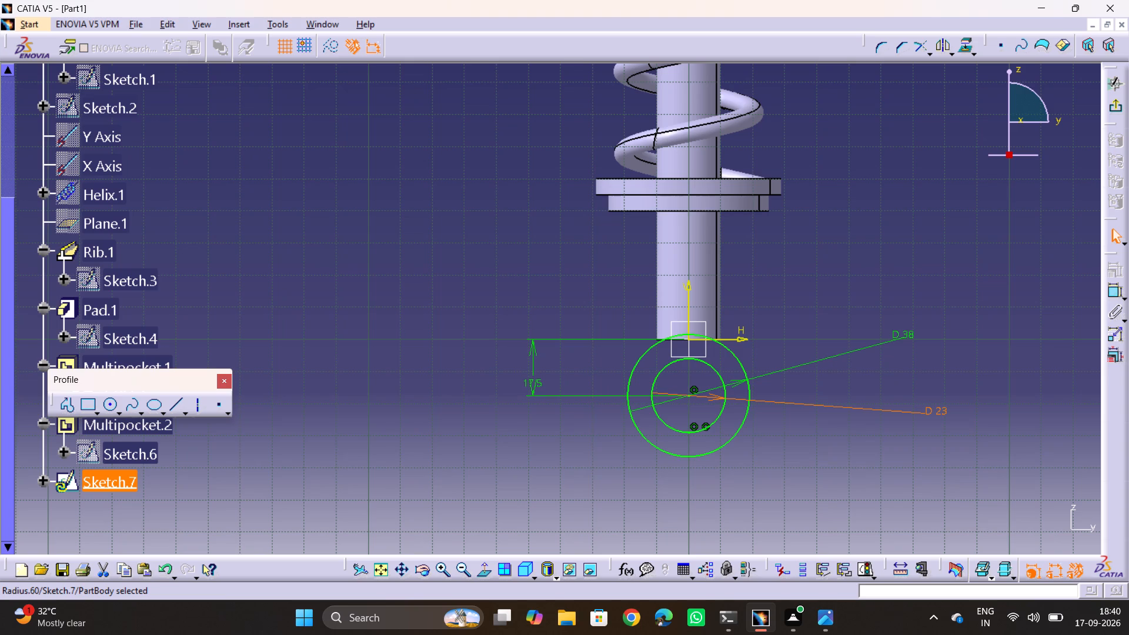
left_click(1113, 115)
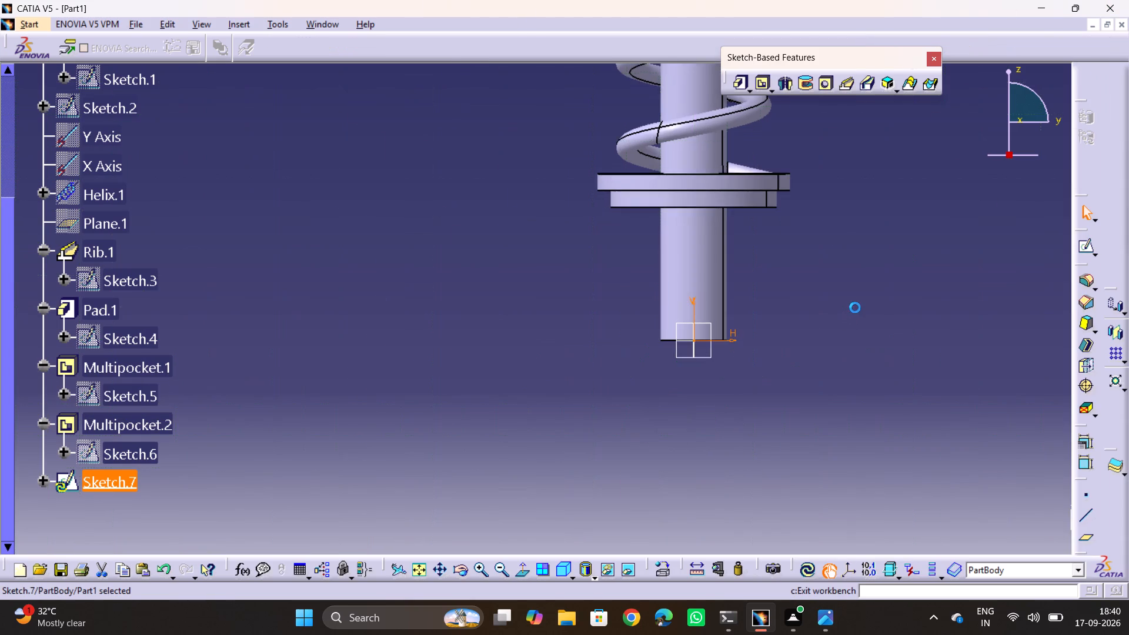
left_click(719, 261)
left_click(744, 89)
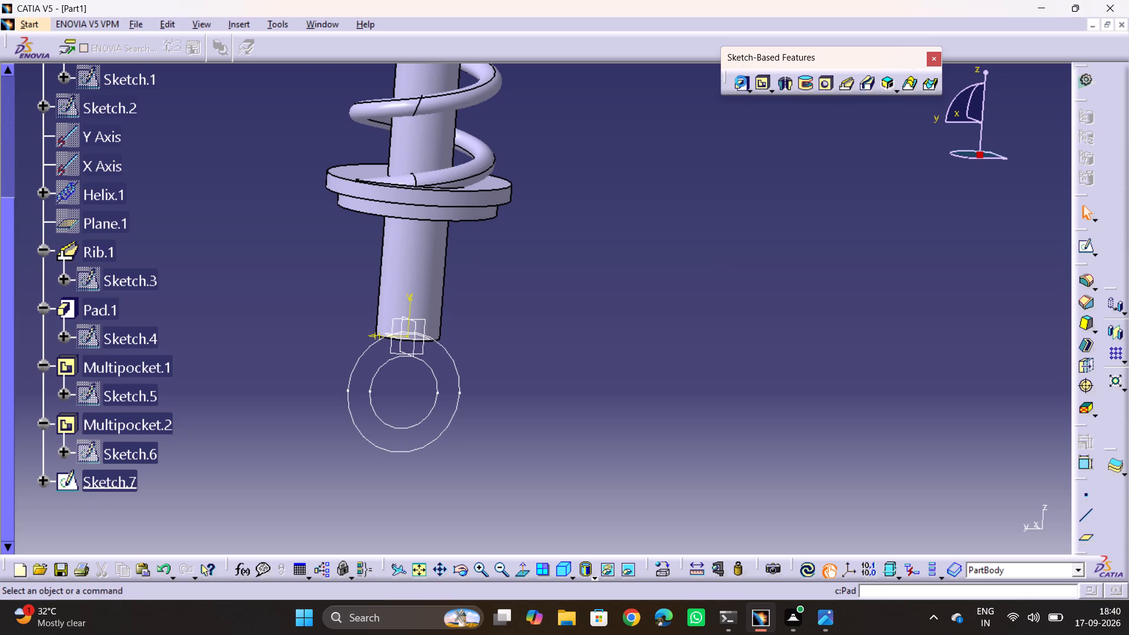
key("alt+Tab")
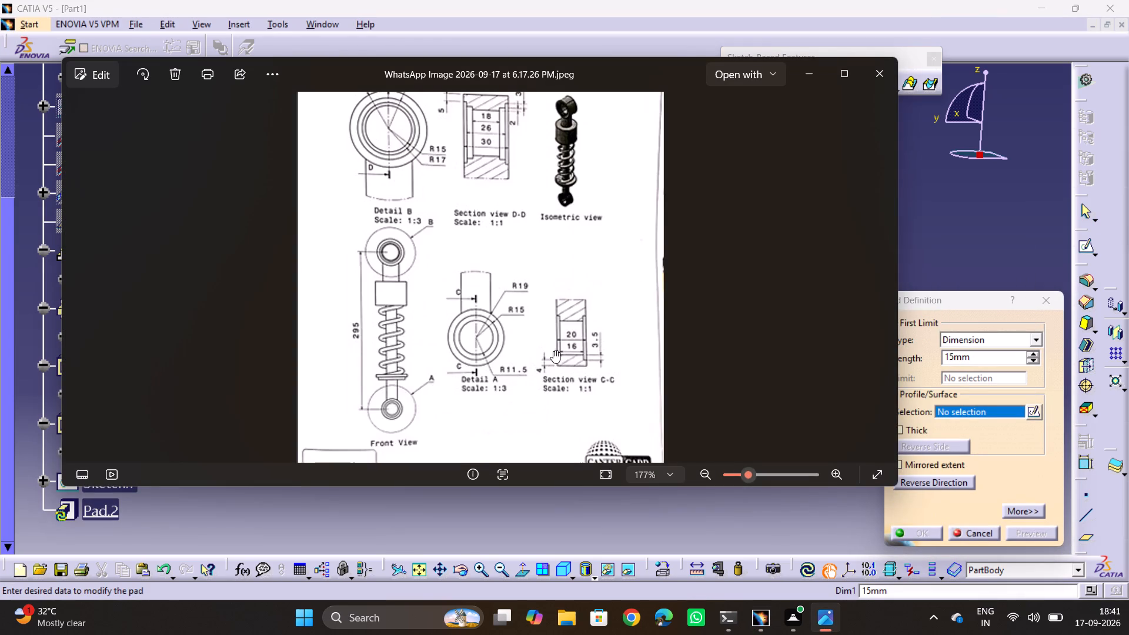
key("alt+Tab")
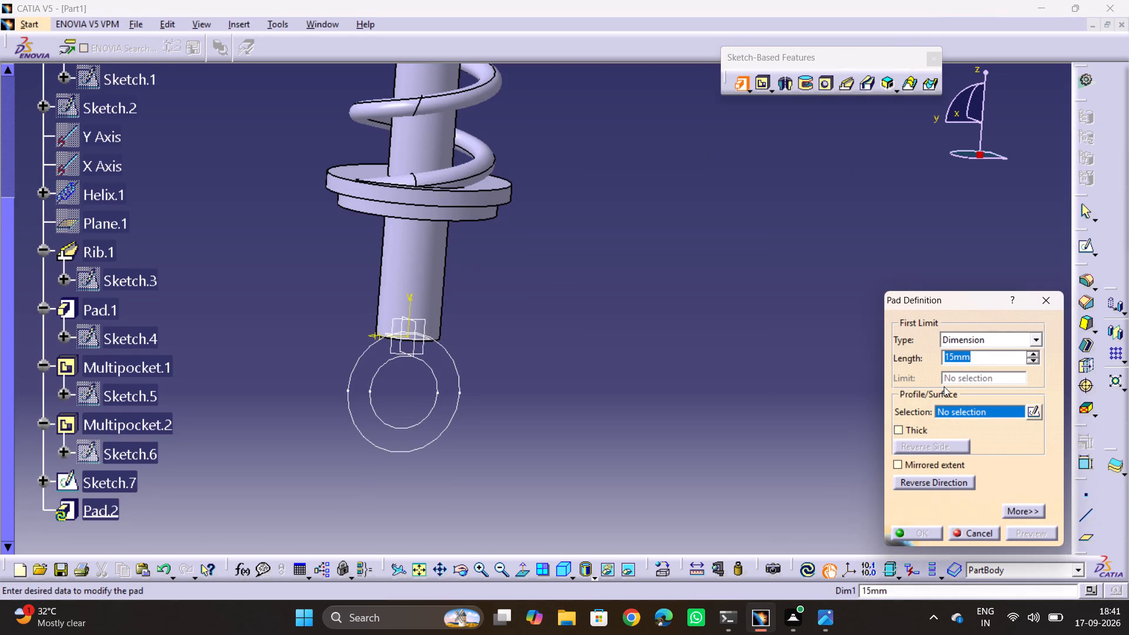
left_click(901, 469)
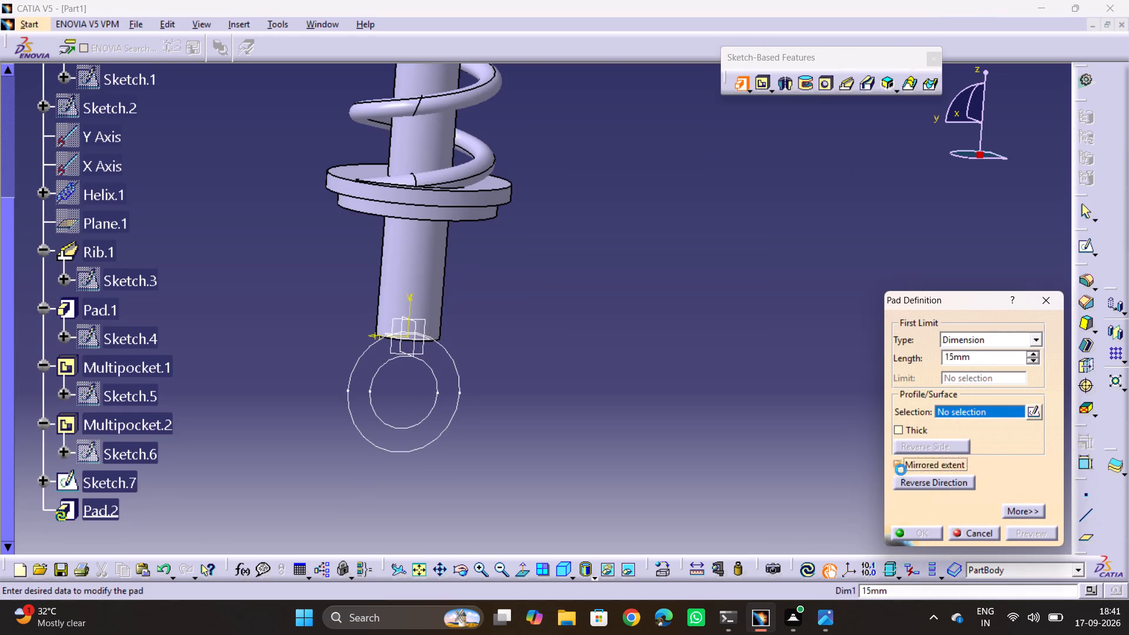
double_click(972, 355)
type("10")
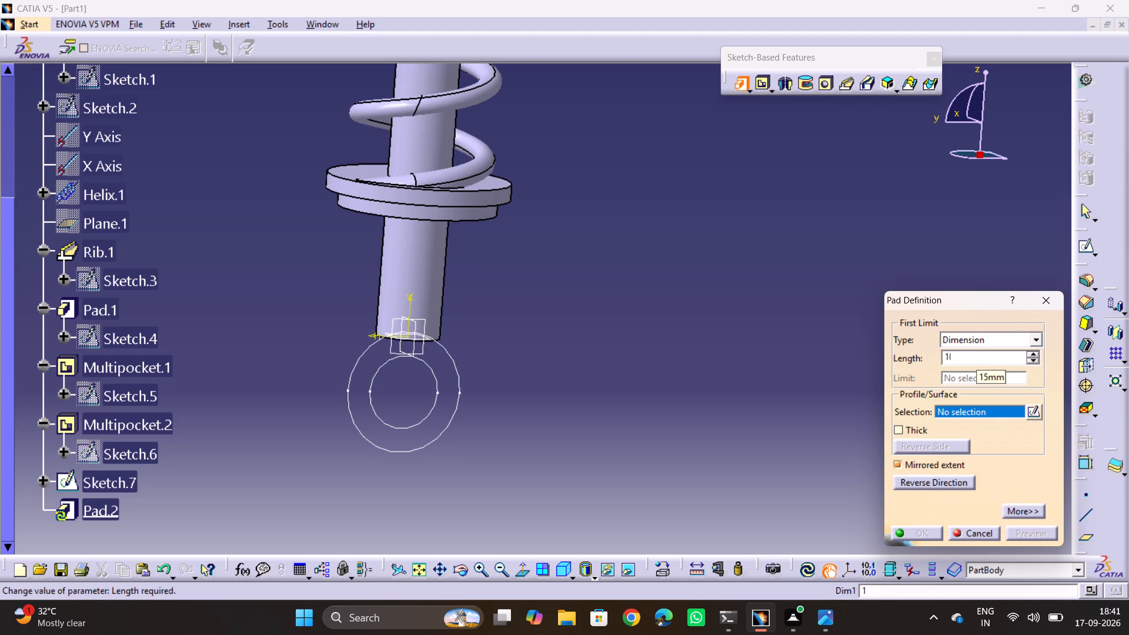
key("Return")
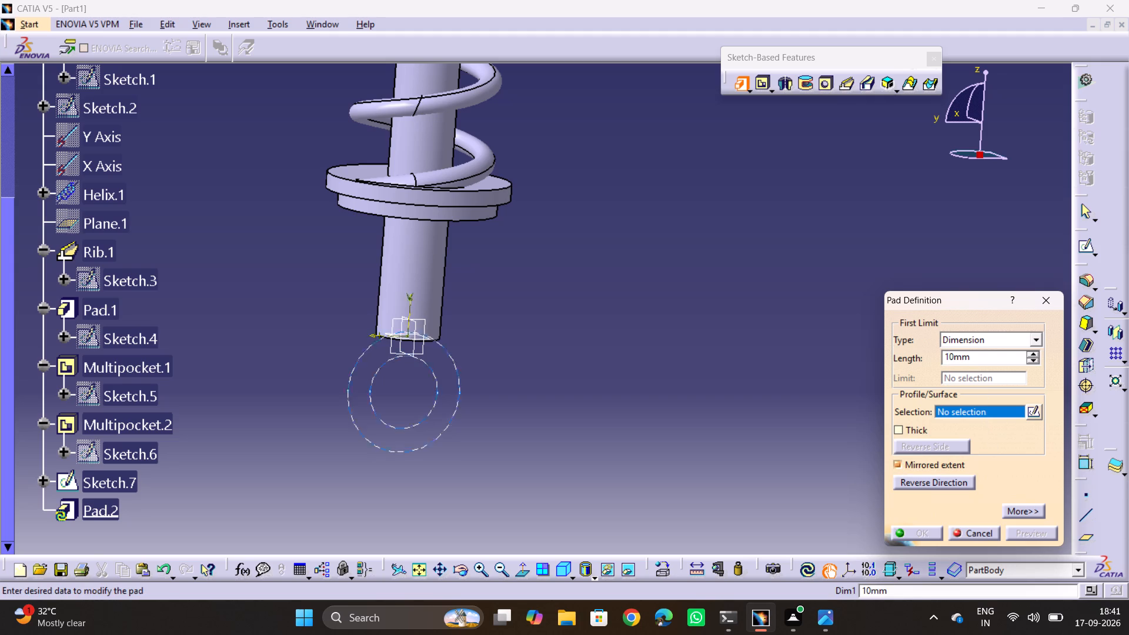
left_click(437, 435)
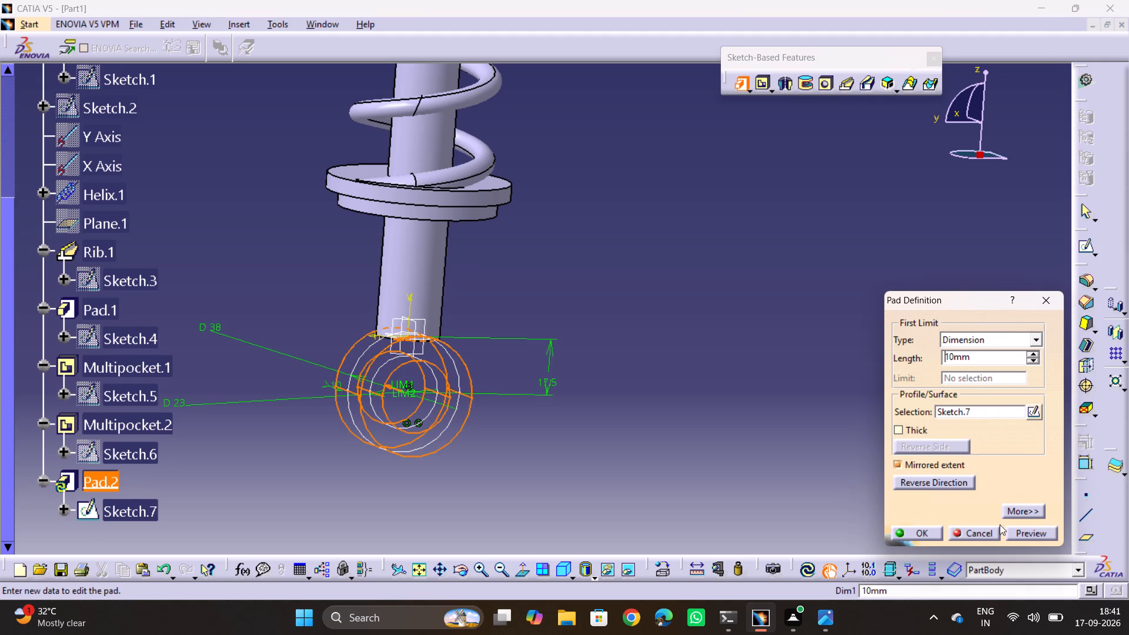
left_click(1023, 537)
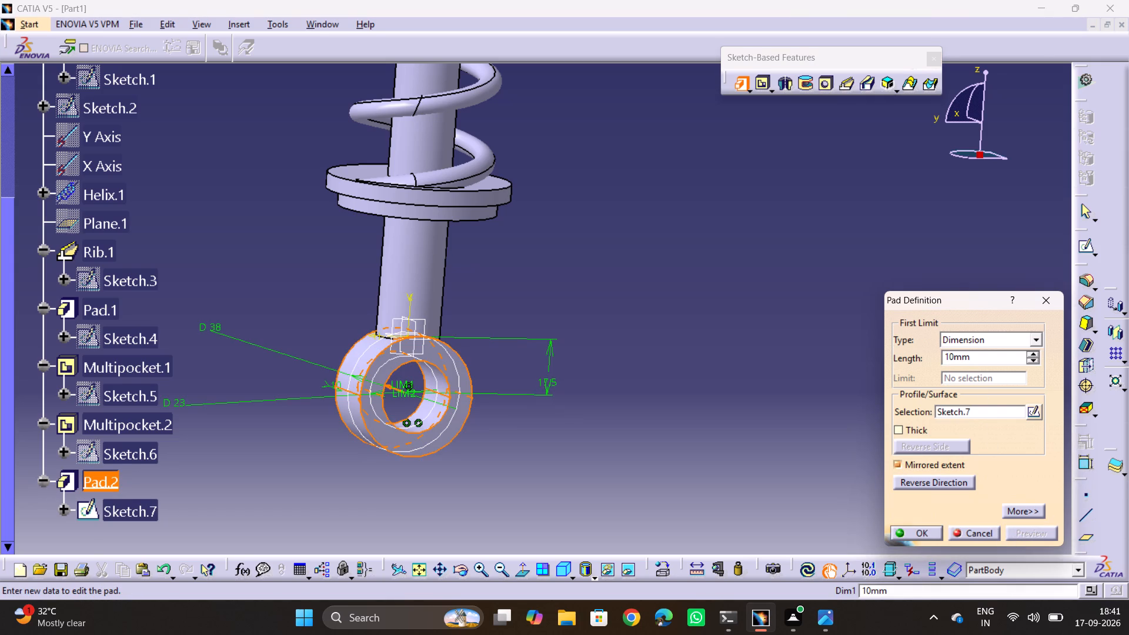
middle_click_drag(354, 352, 557, 385)
left_click_drag(354, 352, 557, 385)
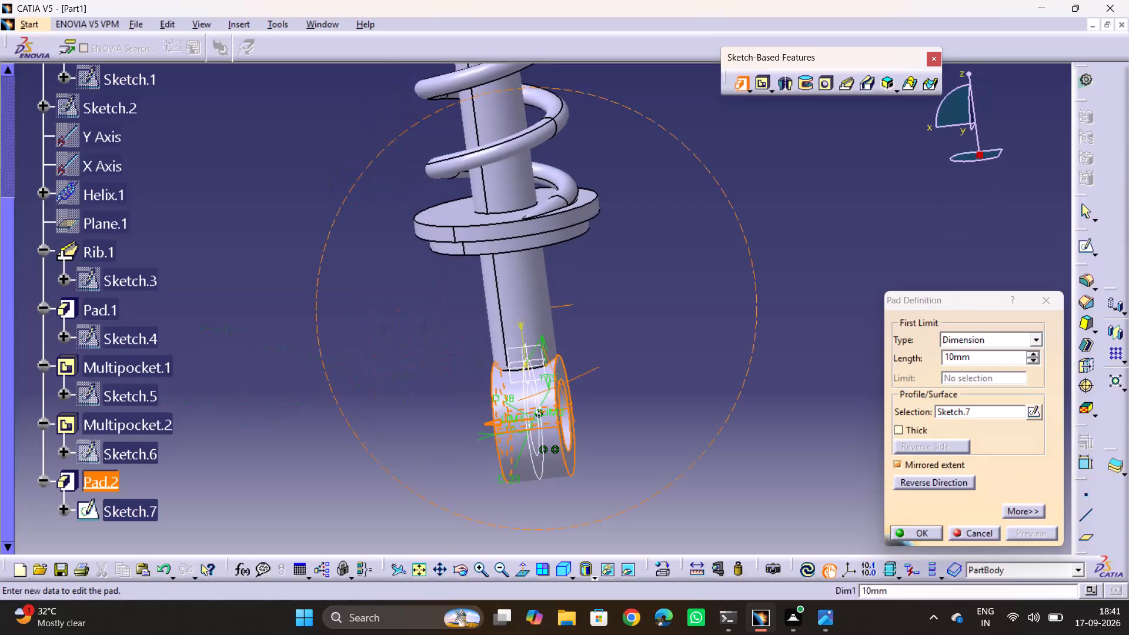
middle_click_drag(557, 385, 554, 392)
left_click_drag(557, 385, 554, 392)
left_click(897, 536)
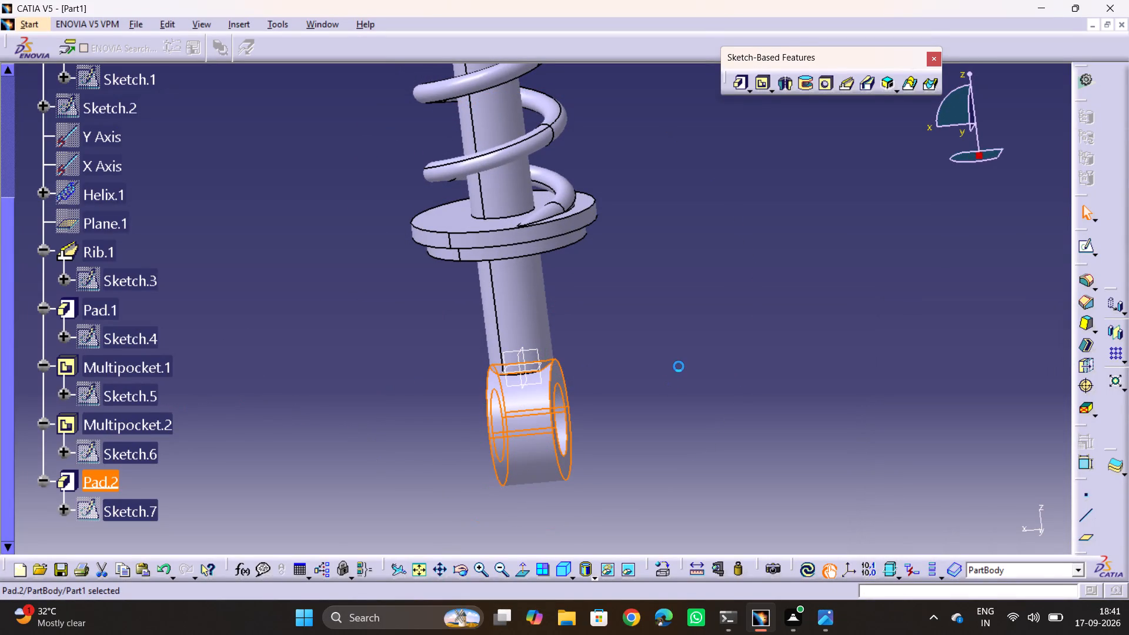
left_click(680, 365)
Examine the padded lower eye and its junction with the rod from several angles.
scroll(658, 448, "down", 2)
middle_click_drag(658, 447, 650, 447)
left_click_drag(658, 447, 650, 447)
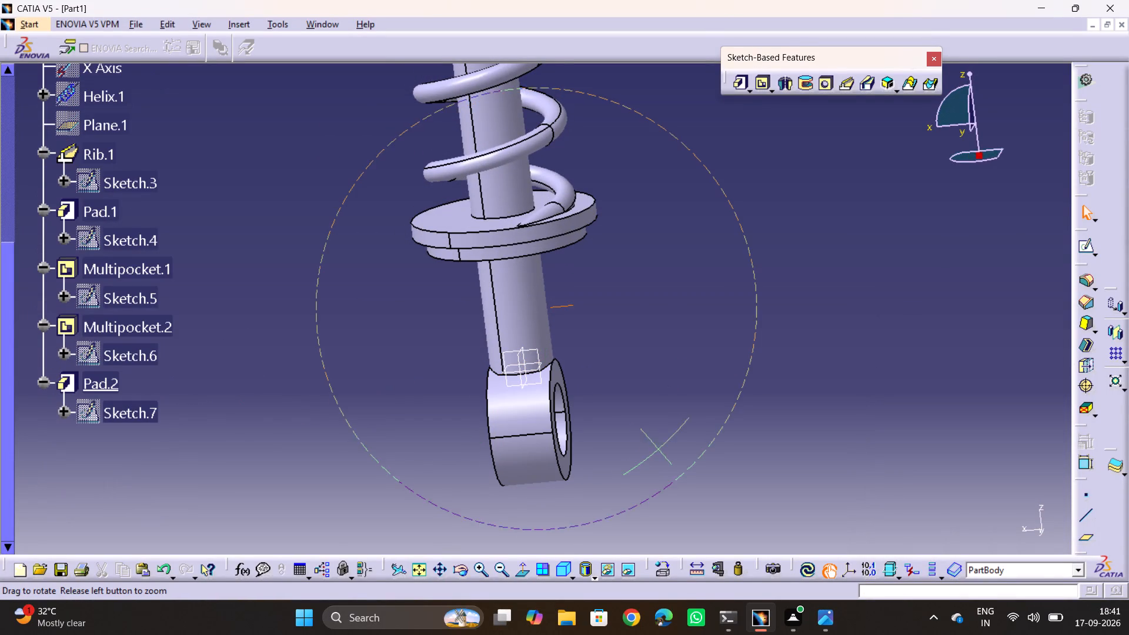
middle_click_drag(650, 447, 416, 460)
left_click_drag(650, 447, 416, 460)
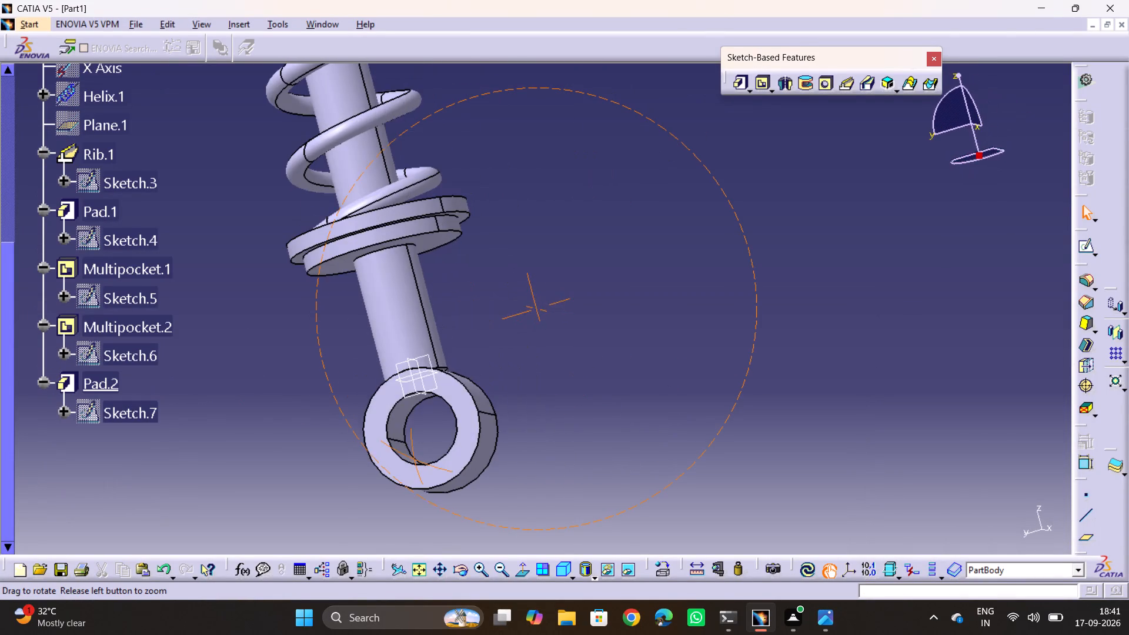
left_click_drag(416, 460, 422, 453)
middle_click_drag(416, 460, 422, 453)
middle_click_drag(466, 373, 526, 205, "ctrl")
middle_click_drag(369, 373, 806, 111)
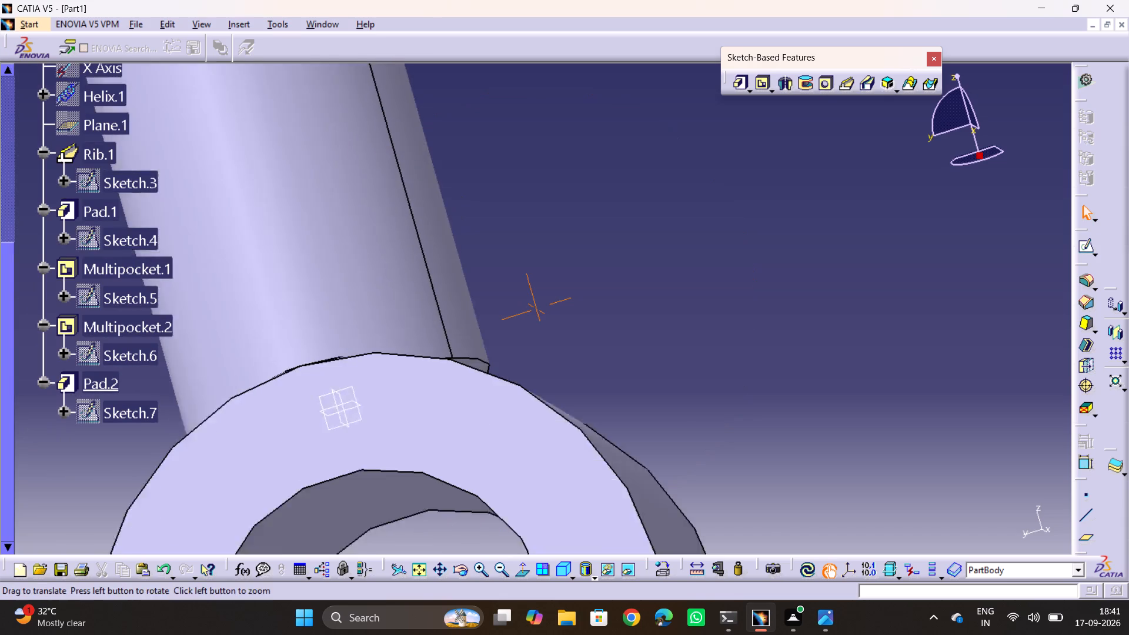
middle_click_drag(806, 111, 825, 101)
middle_click(826, 100)
middle_click_drag(626, 192, 662, 373, "ctrl")
middle_click_drag(635, 359, 671, 417)
left_click_drag(635, 359, 671, 417)
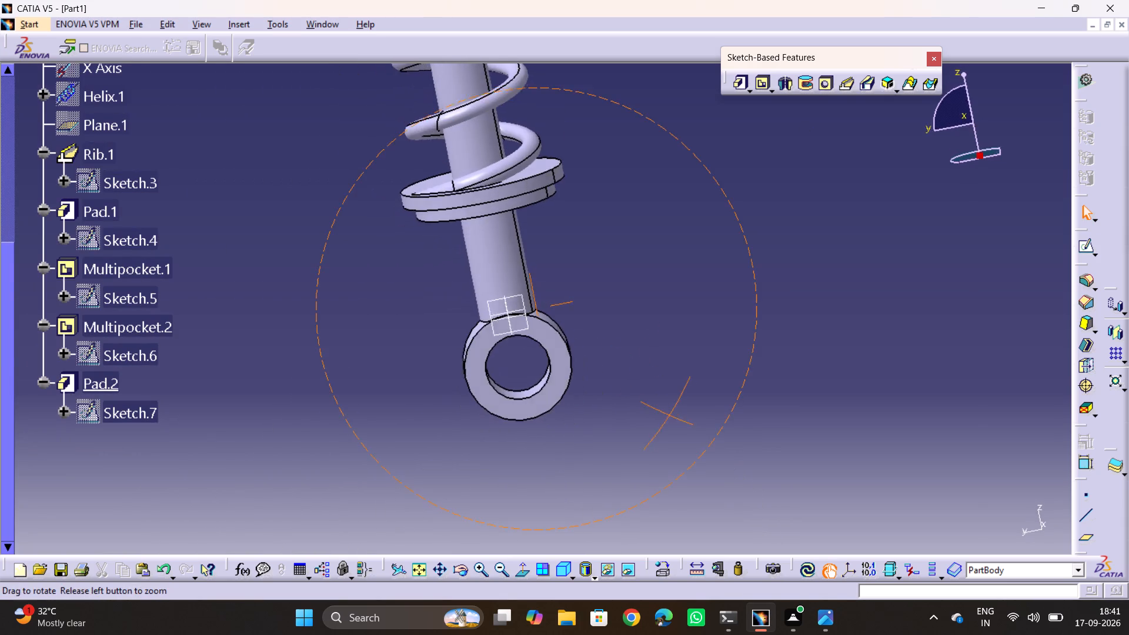
left_click_drag(671, 417, 663, 420)
middle_click_drag(671, 417, 660, 422)
Open a new sketch on the lower eye's flat ring-shaped face.
left_click(540, 338)
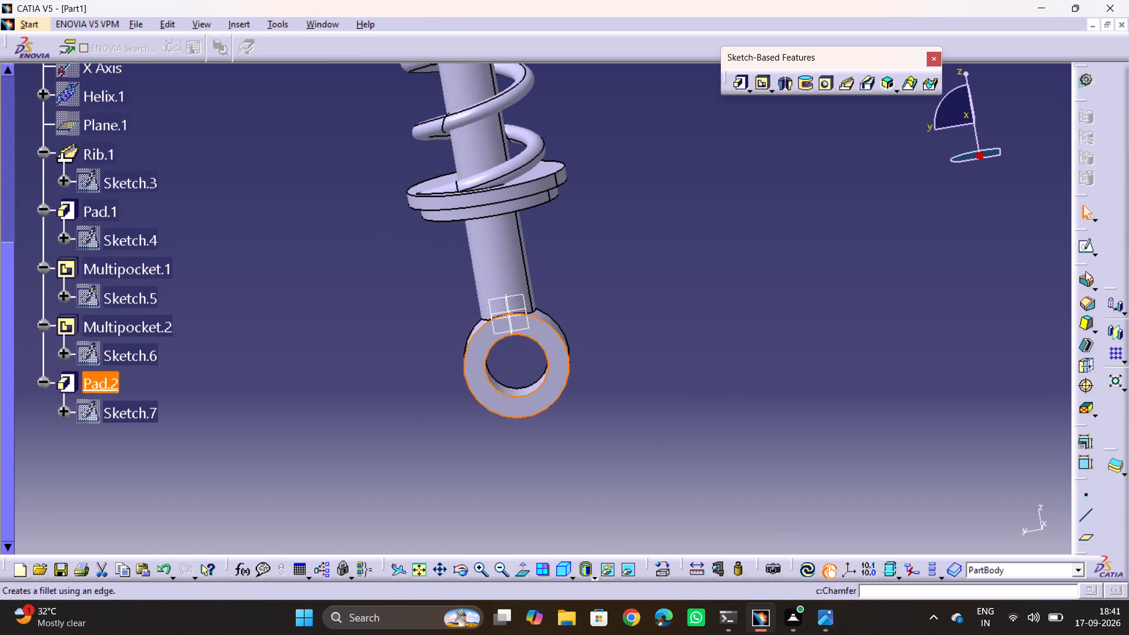
left_click(1087, 245)
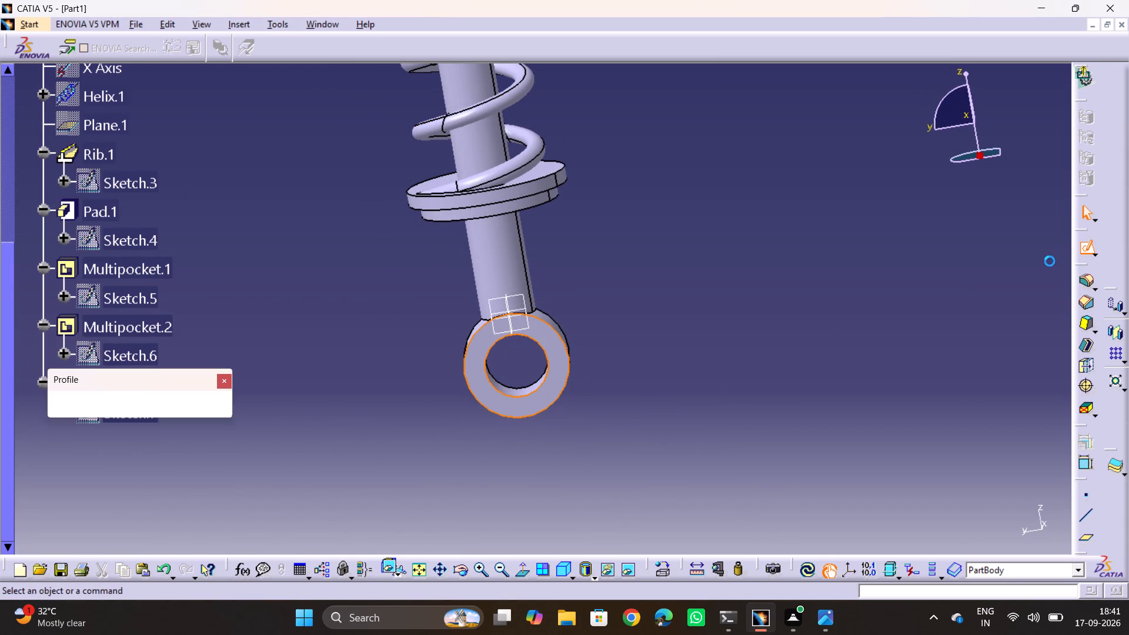
middle_click_drag(540, 366, 543, 319, "ctrl")
scroll(542, 321, "down", 1, "ctrl")
middle_click_drag(613, 302, 627, 298)
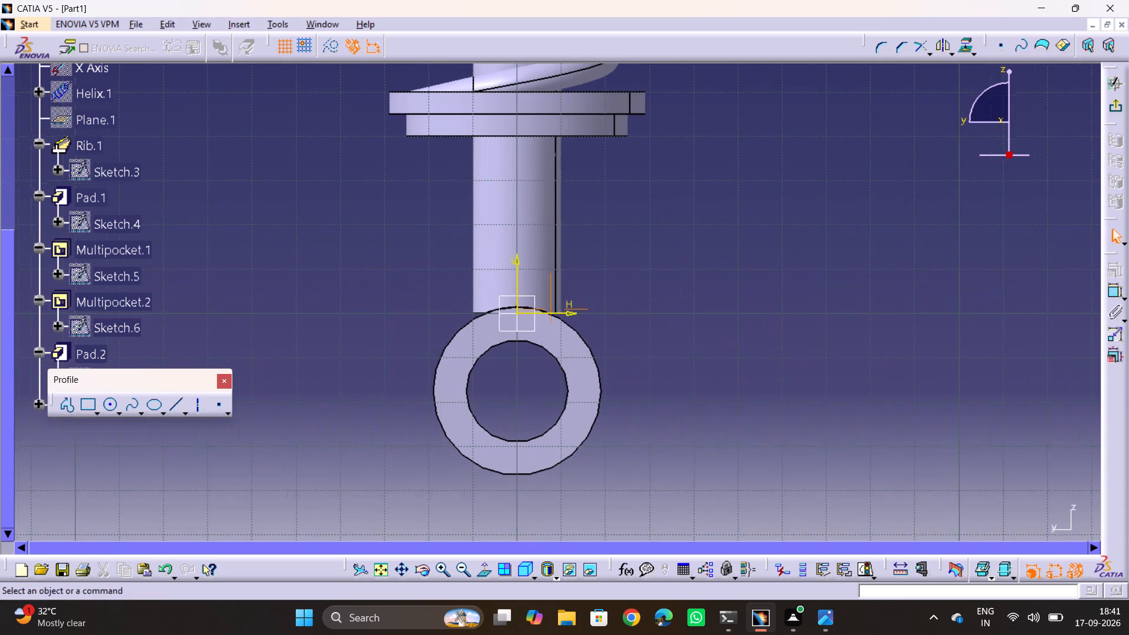
middle_click_drag(627, 298, 788, 296)
Check Detail A and Section C-C in the reference drawing and draw a small circle inside the eye's hole, near its center.
key("alt+Tab")
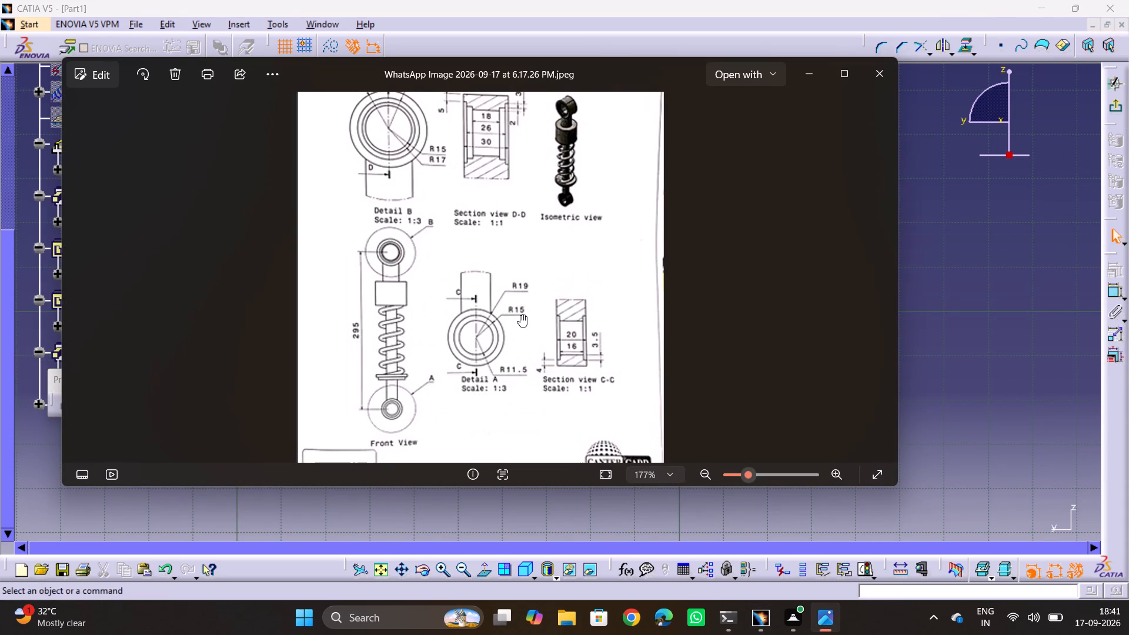
middle_click_drag(505, 339, 525, 263, "ctrl")
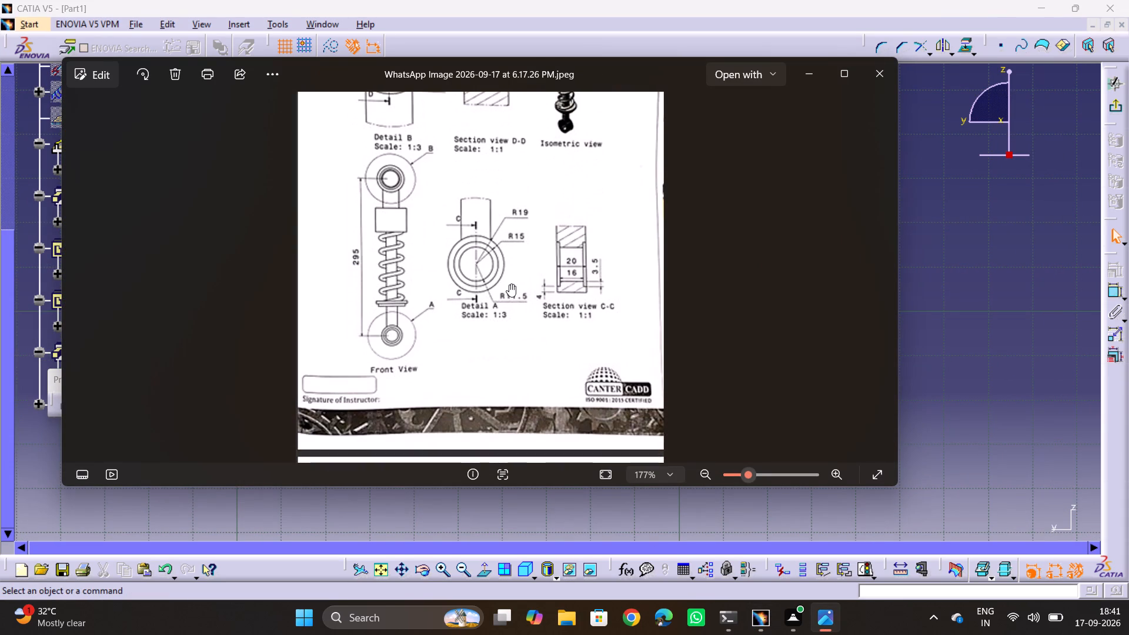
scroll(509, 284, "up", 5, "ctrl")
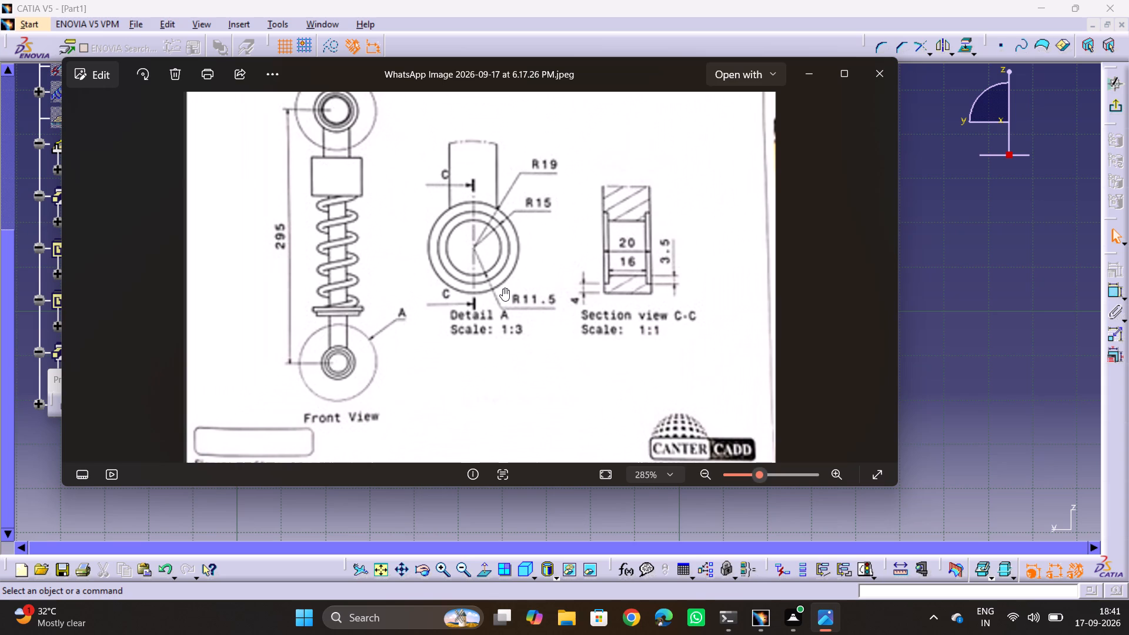
key("alt+Tab")
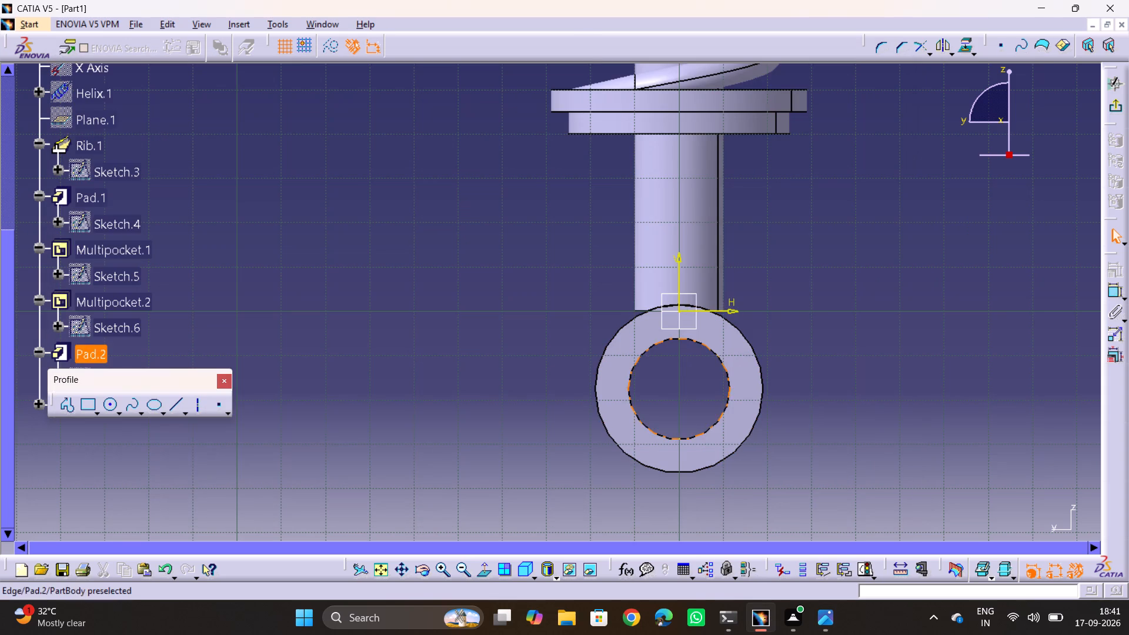
left_click(109, 406)
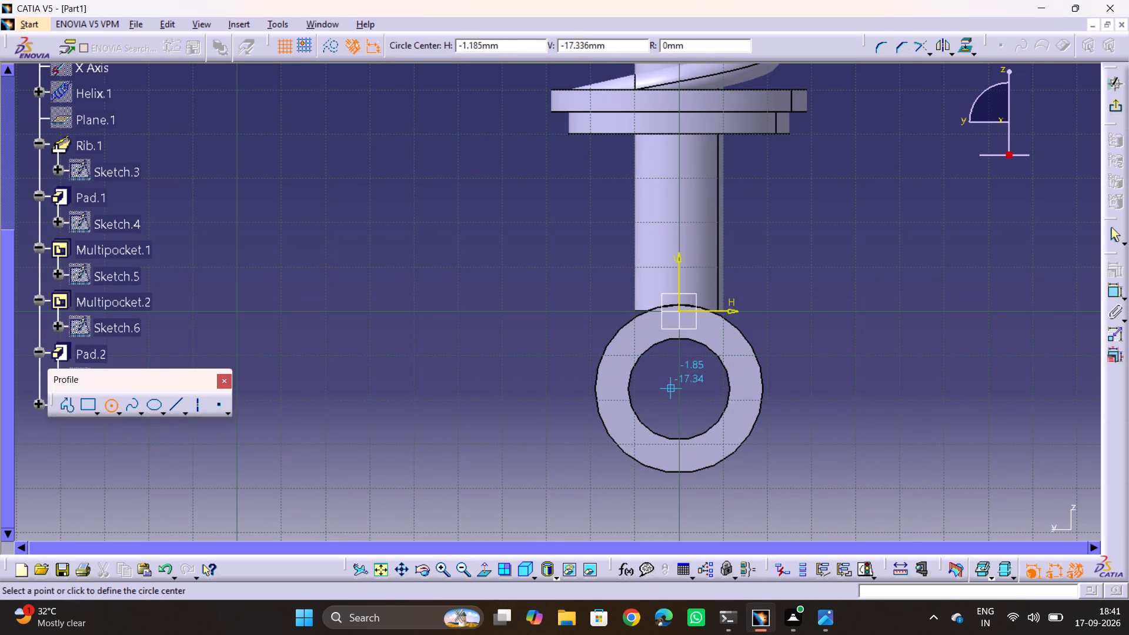
left_click(676, 388)
left_click(669, 420)
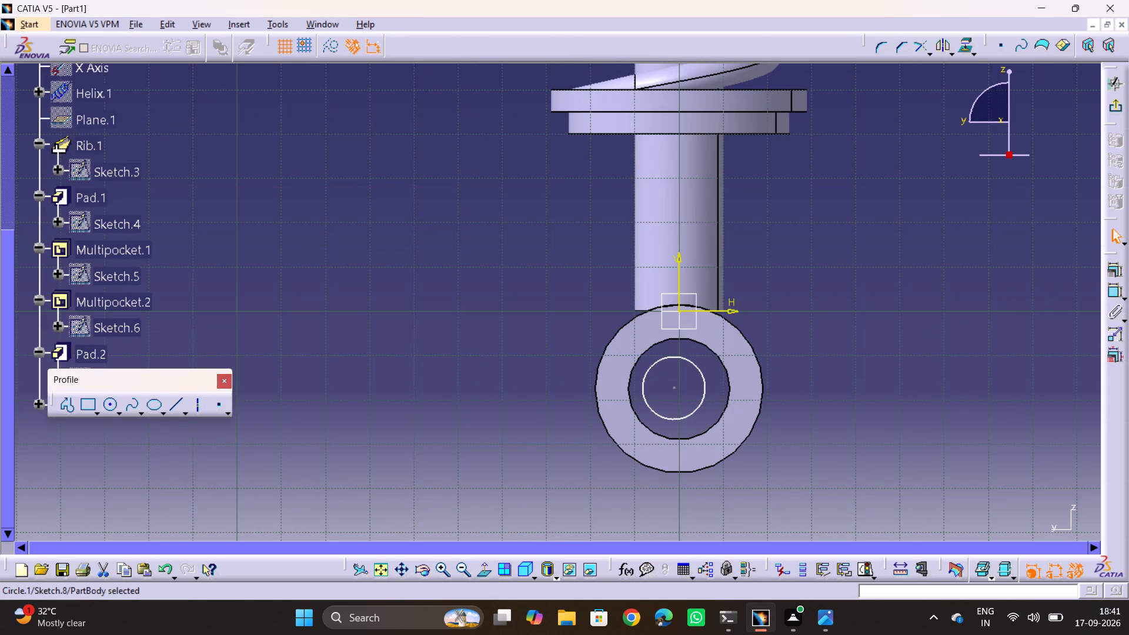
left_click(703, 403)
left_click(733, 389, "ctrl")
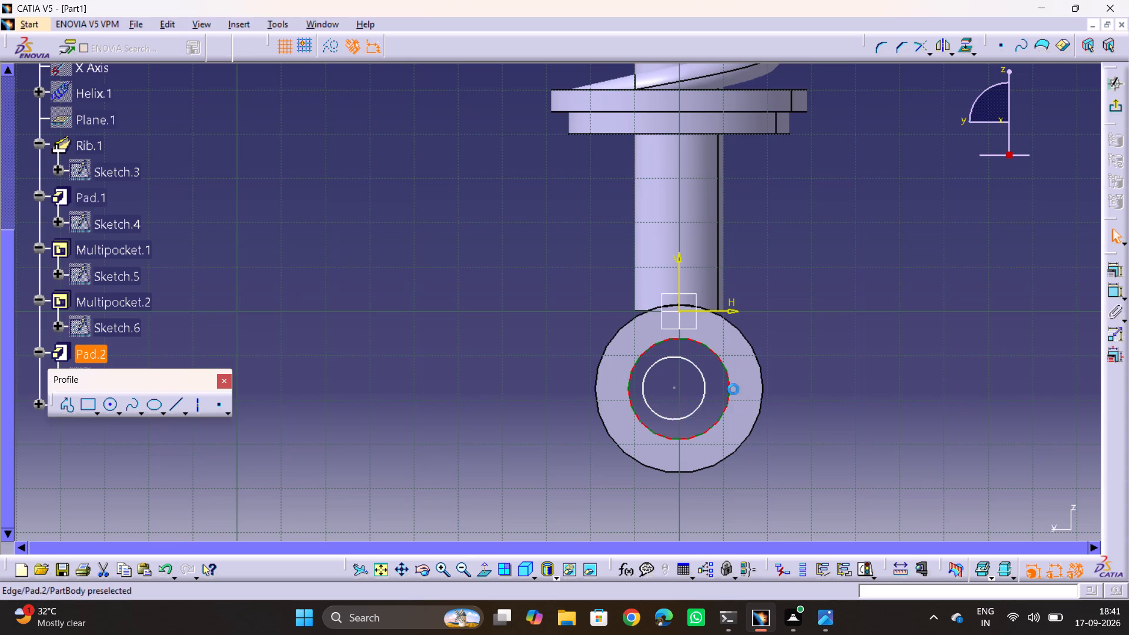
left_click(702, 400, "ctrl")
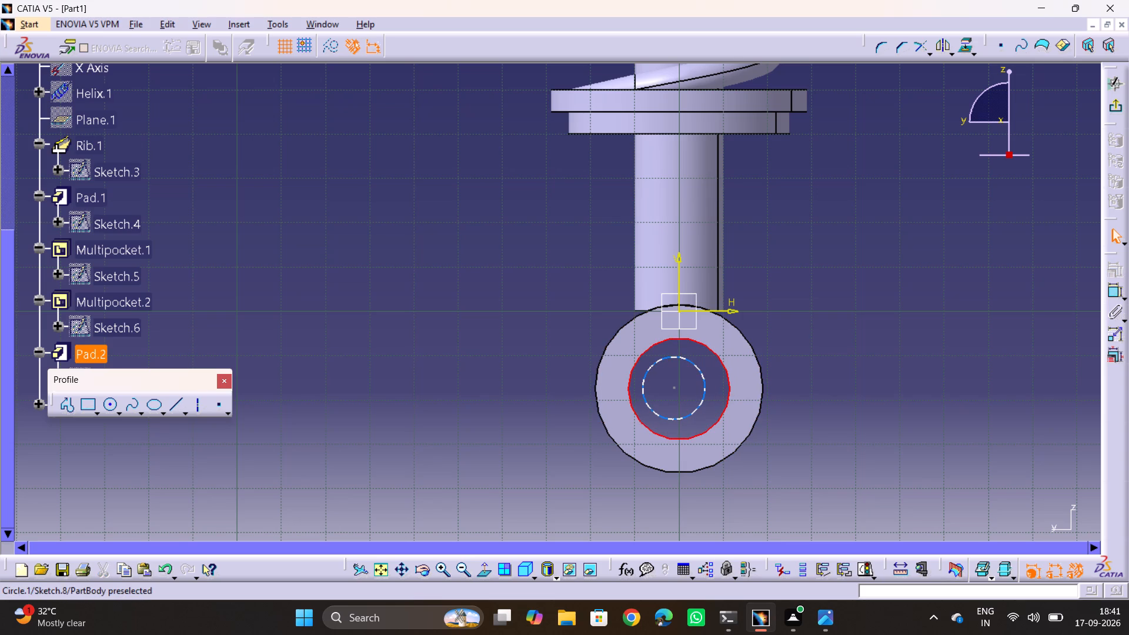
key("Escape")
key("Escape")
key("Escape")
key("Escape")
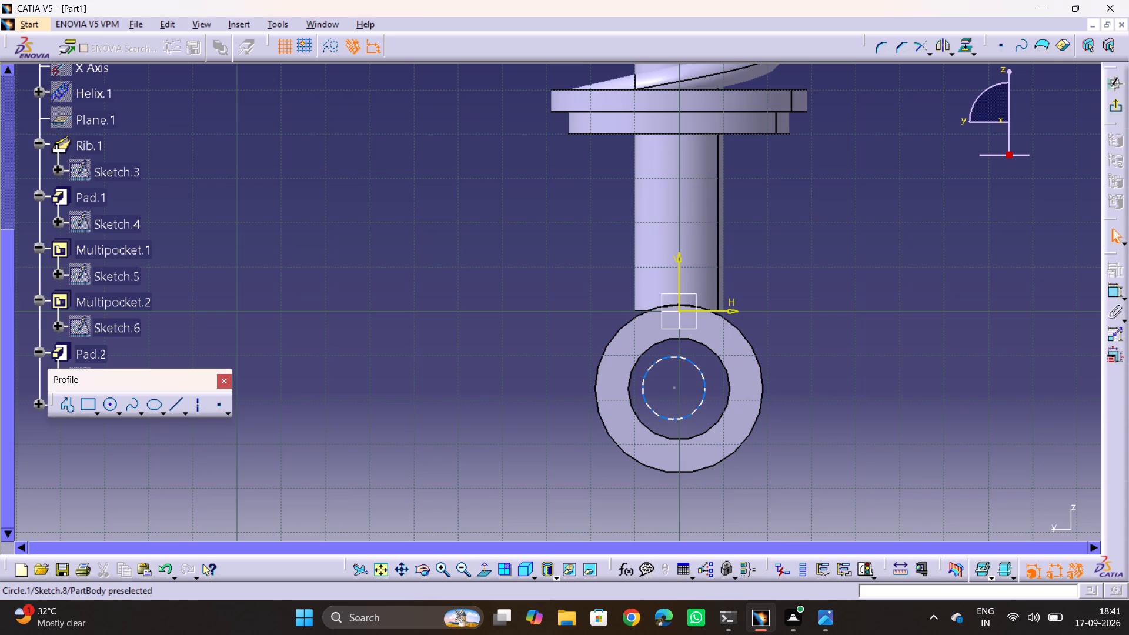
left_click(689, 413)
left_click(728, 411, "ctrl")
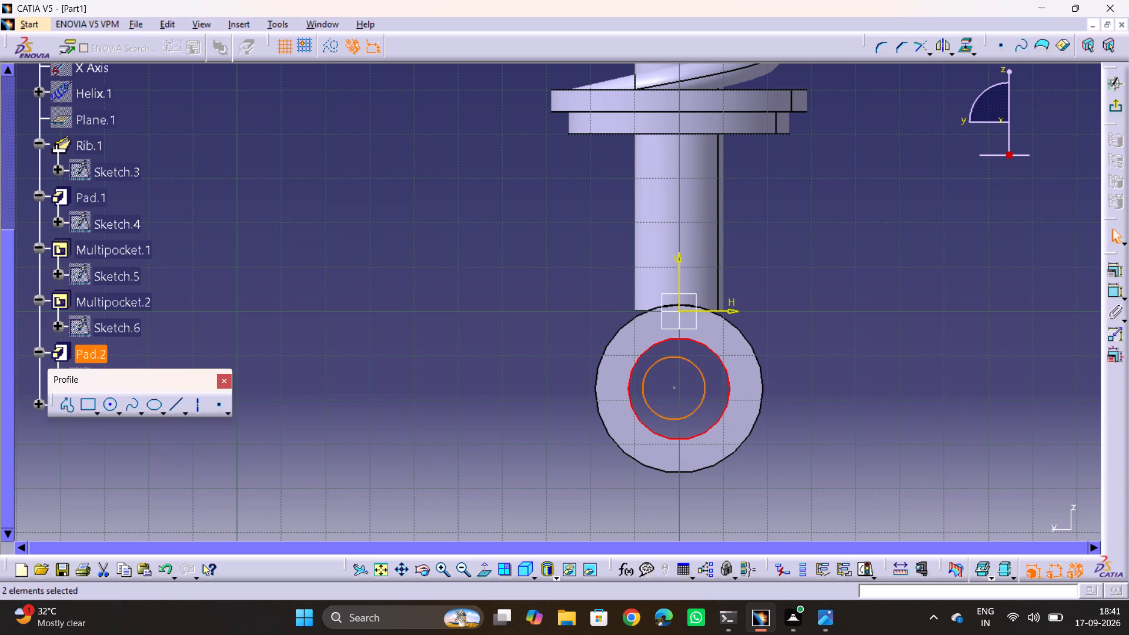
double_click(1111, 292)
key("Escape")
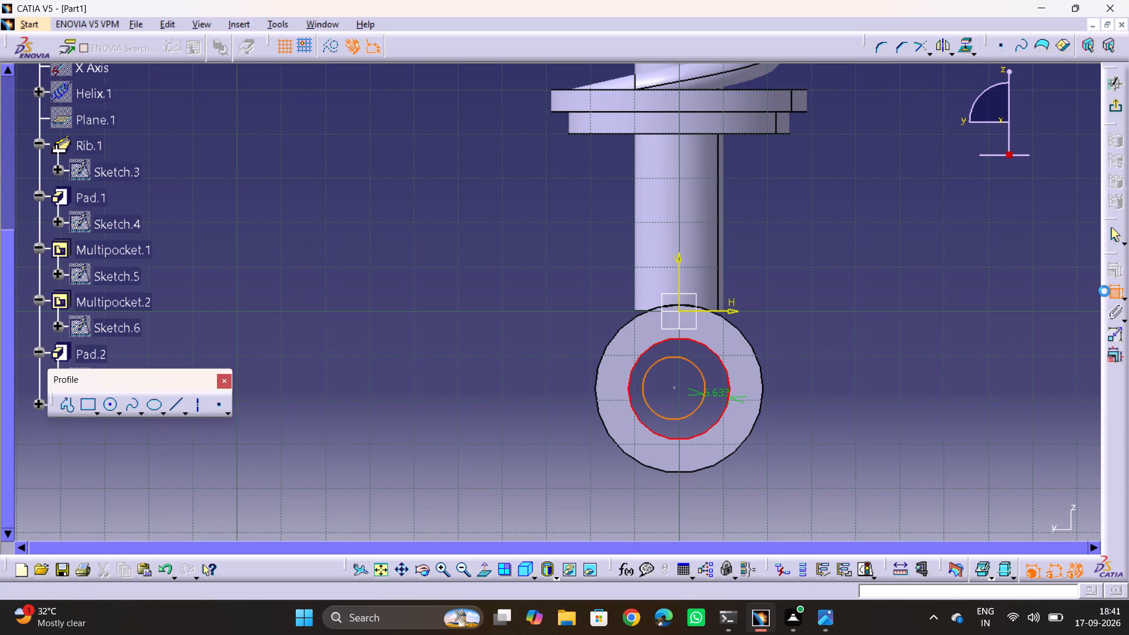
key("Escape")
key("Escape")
Constrain the new circle concentric with the edge of the eye's hole.
left_click(699, 409)
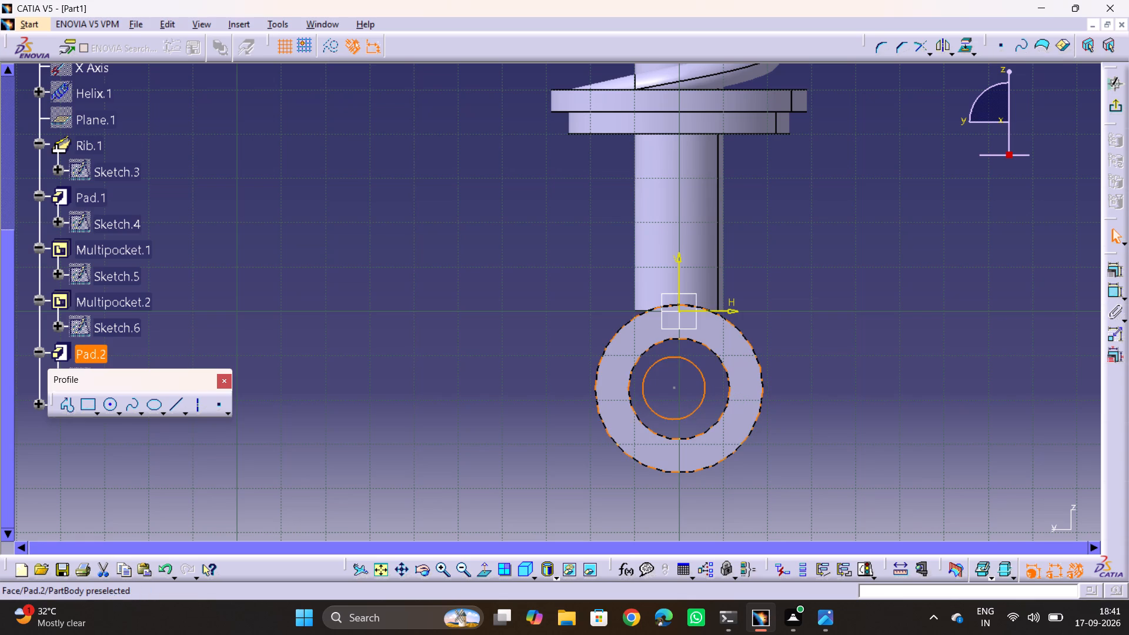
left_click(722, 407, "ctrl")
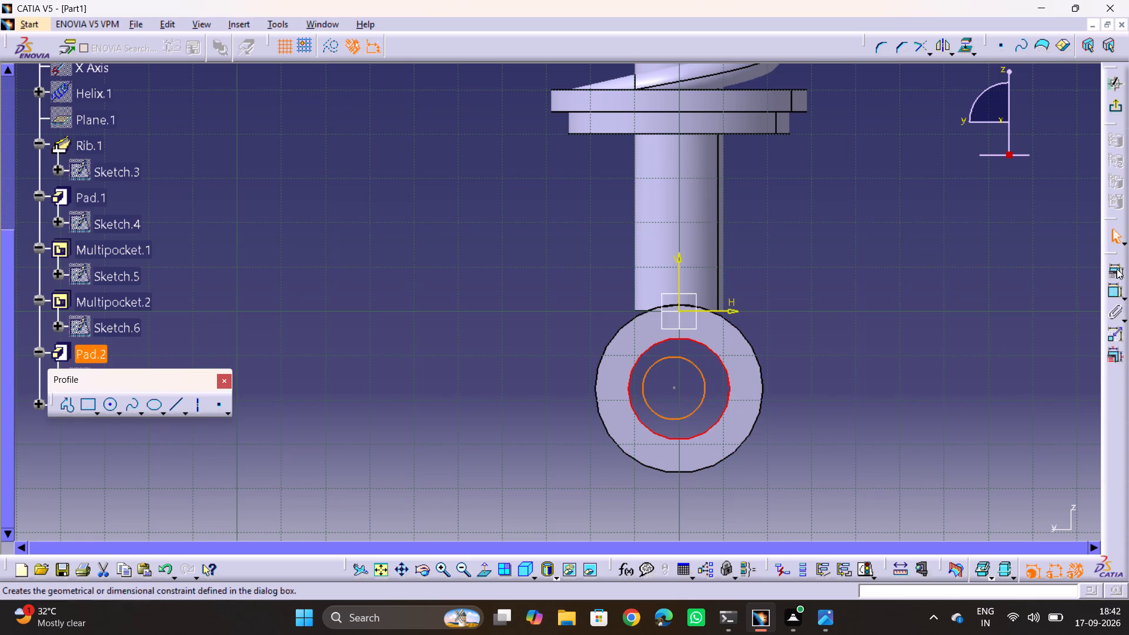
left_click(1117, 269)
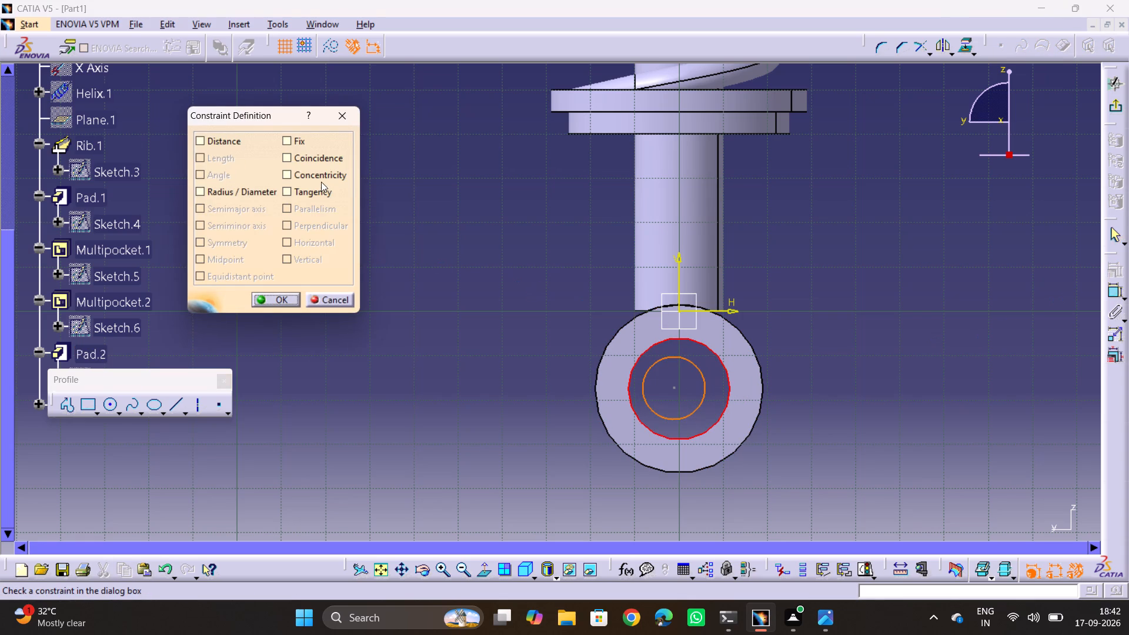
left_click(321, 179)
left_click(275, 300)
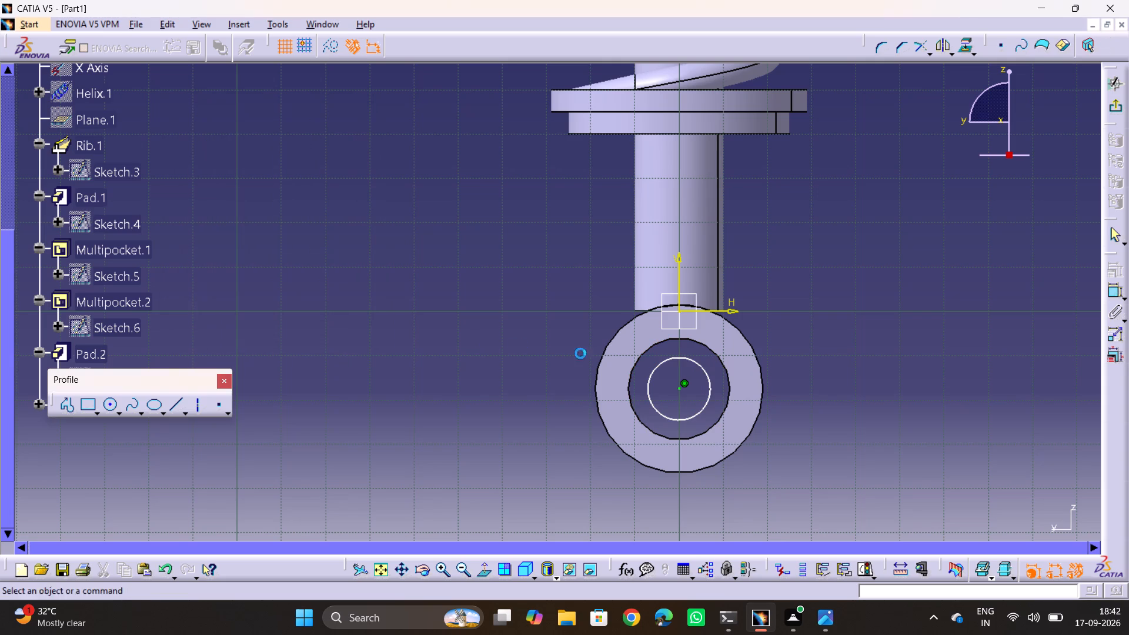
Dimension the concentric circle on the lower eye's face to a diameter of 30 mm and exit the sketch.
left_click(700, 375)
left_click(706, 377)
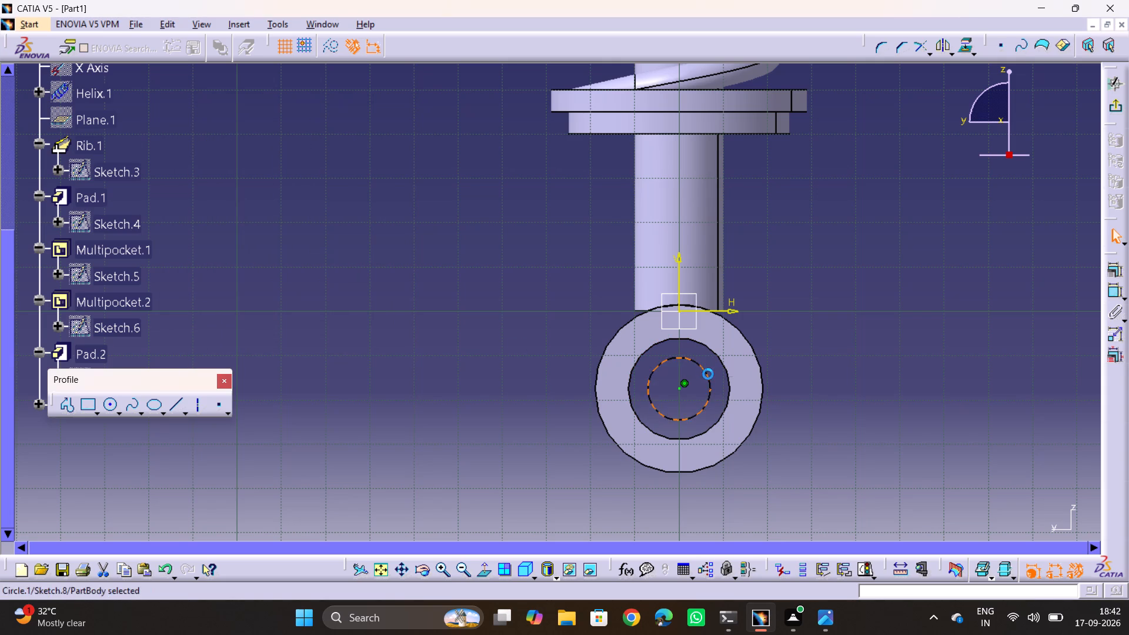
left_click(1113, 293)
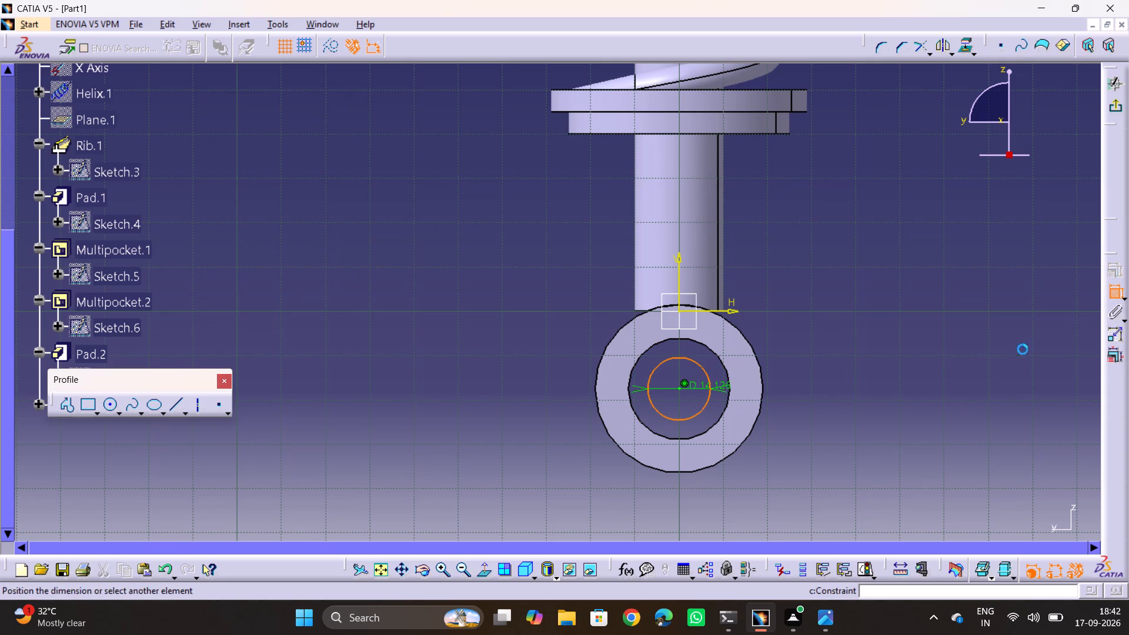
left_click(807, 386)
double_click(807, 386)
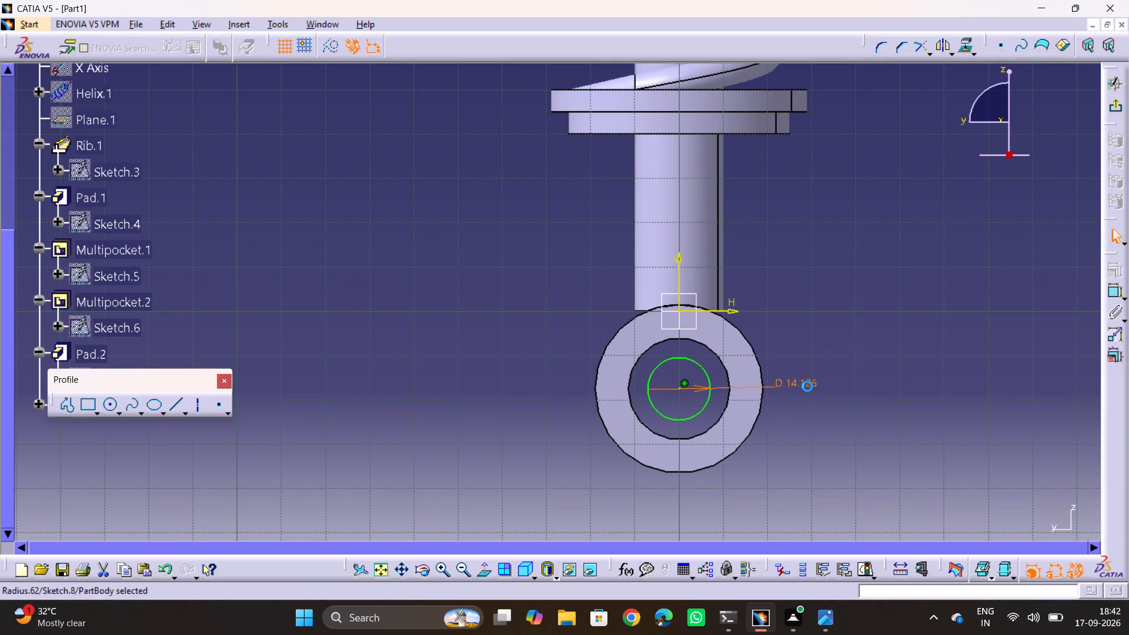
type("30")
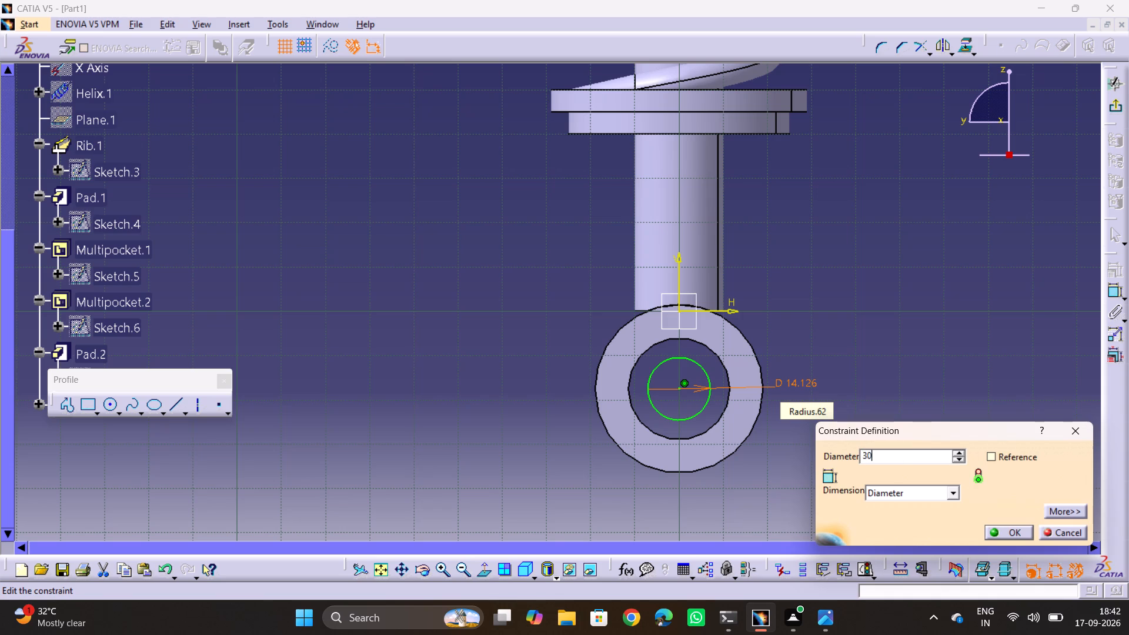
key("Return")
left_click(863, 350)
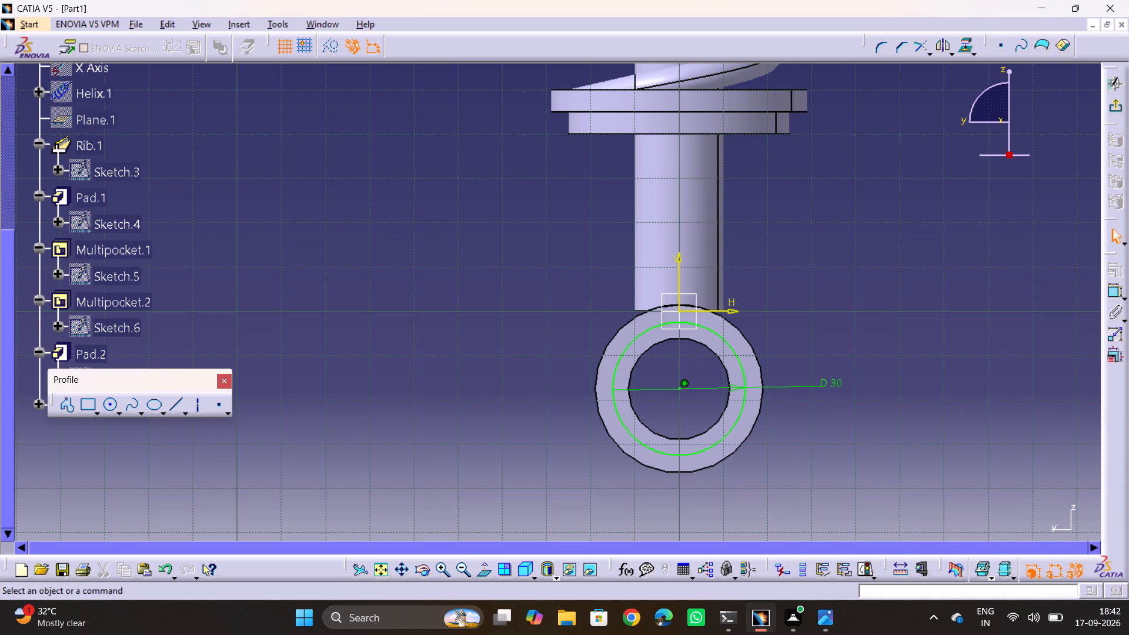
left_click(828, 343)
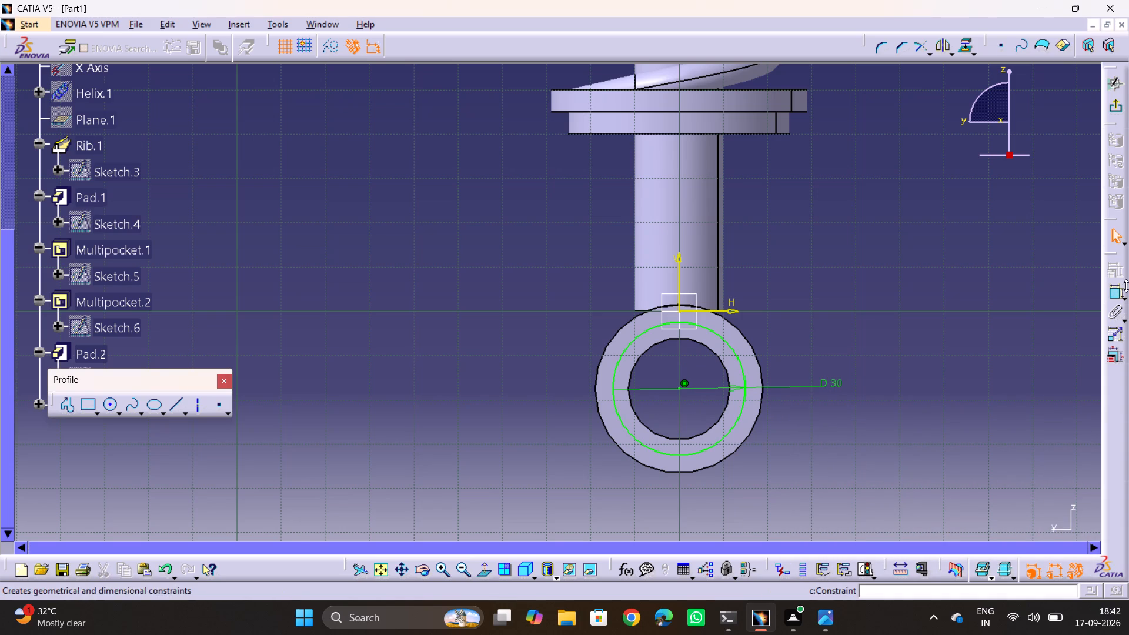
left_click(1121, 291)
left_click(1043, 170)
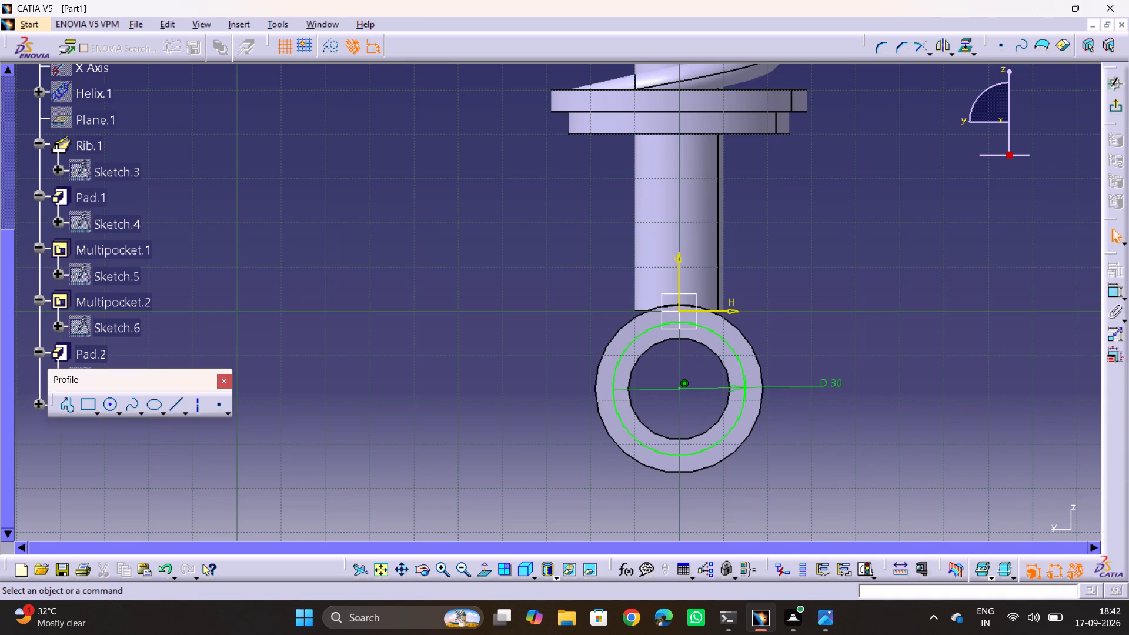
left_click(1121, 109)
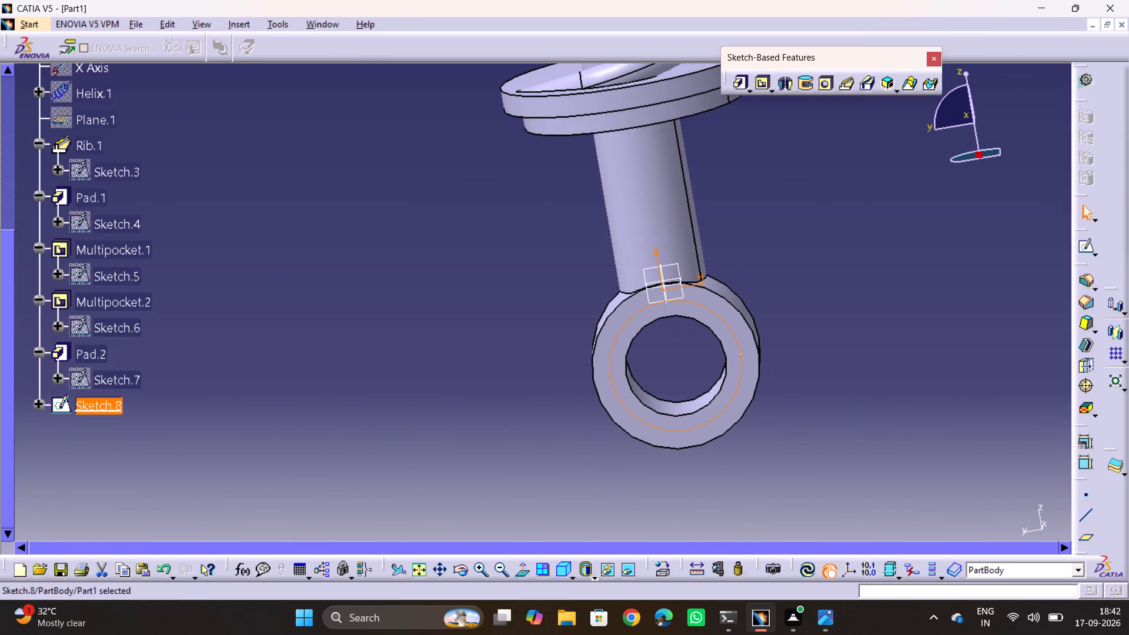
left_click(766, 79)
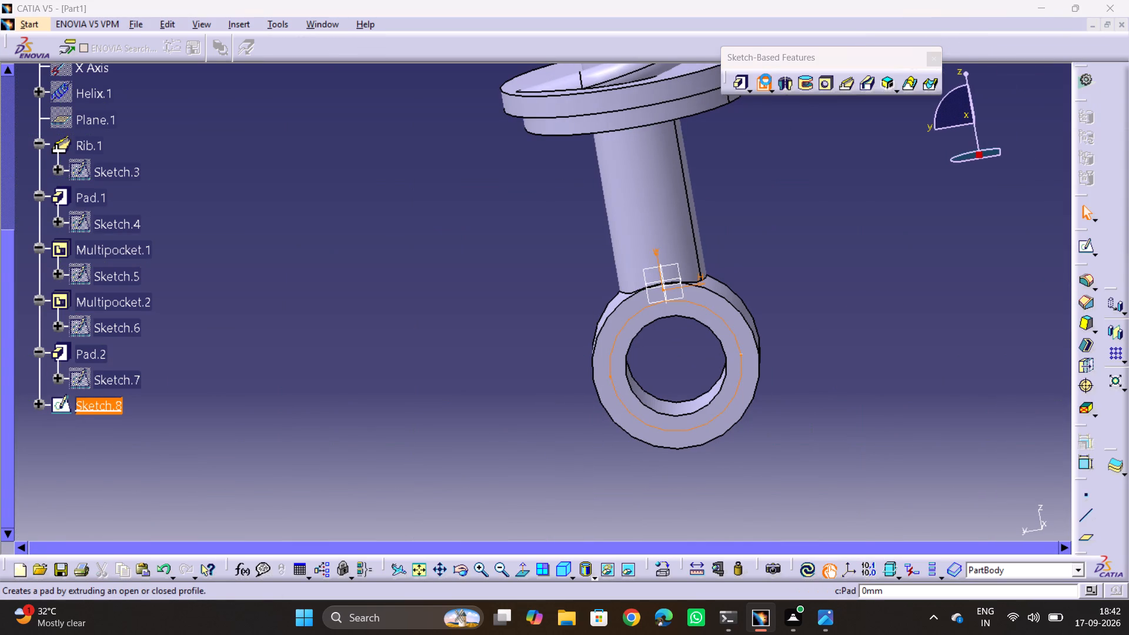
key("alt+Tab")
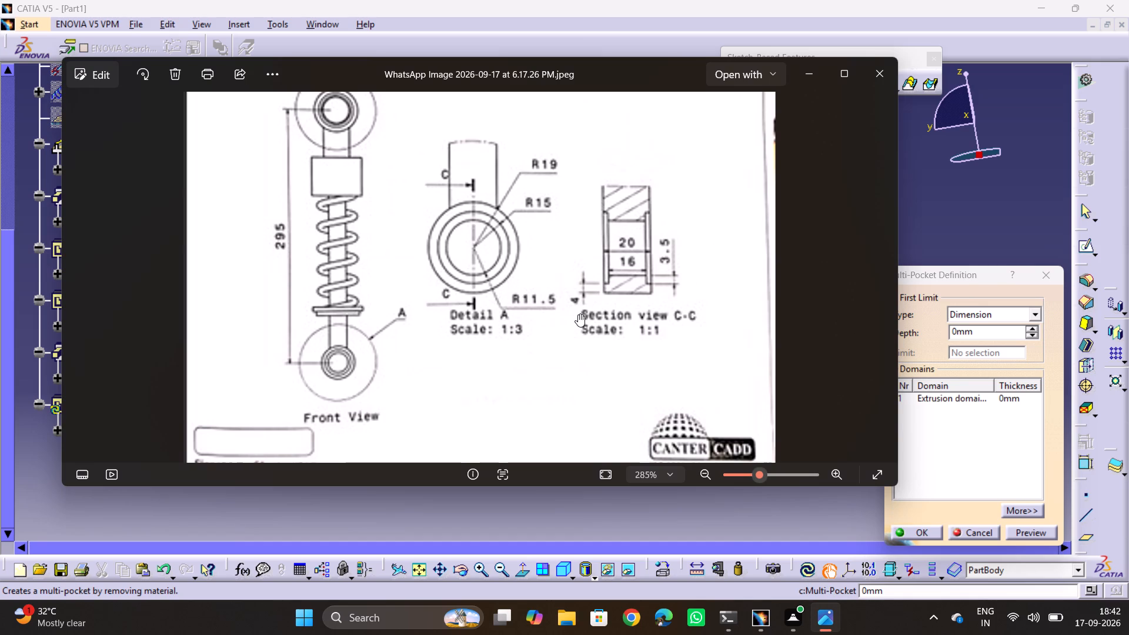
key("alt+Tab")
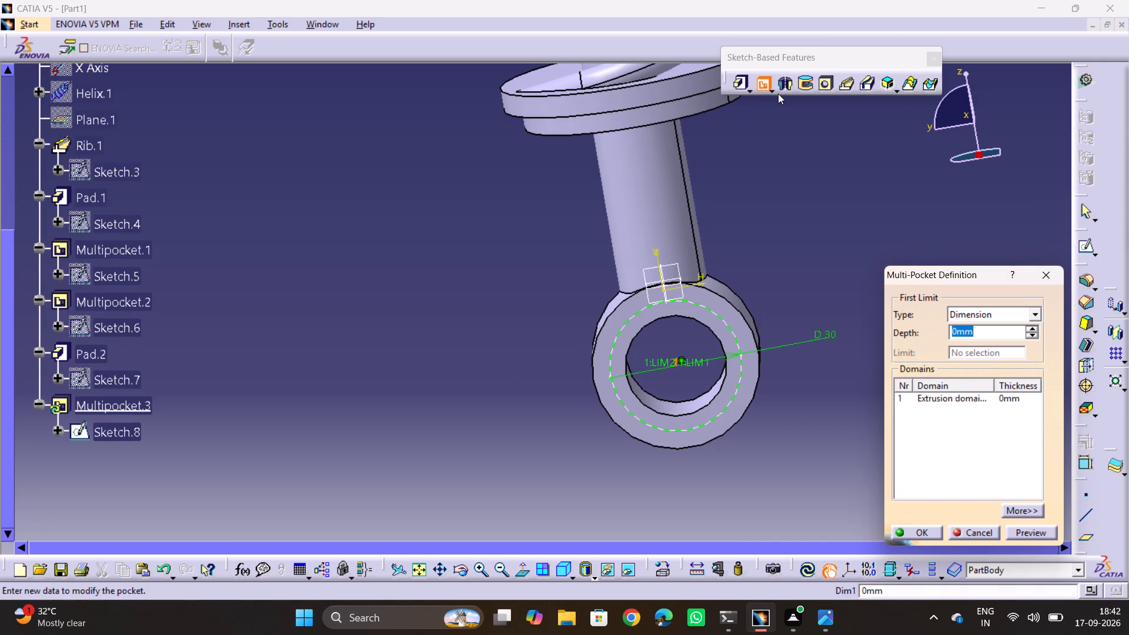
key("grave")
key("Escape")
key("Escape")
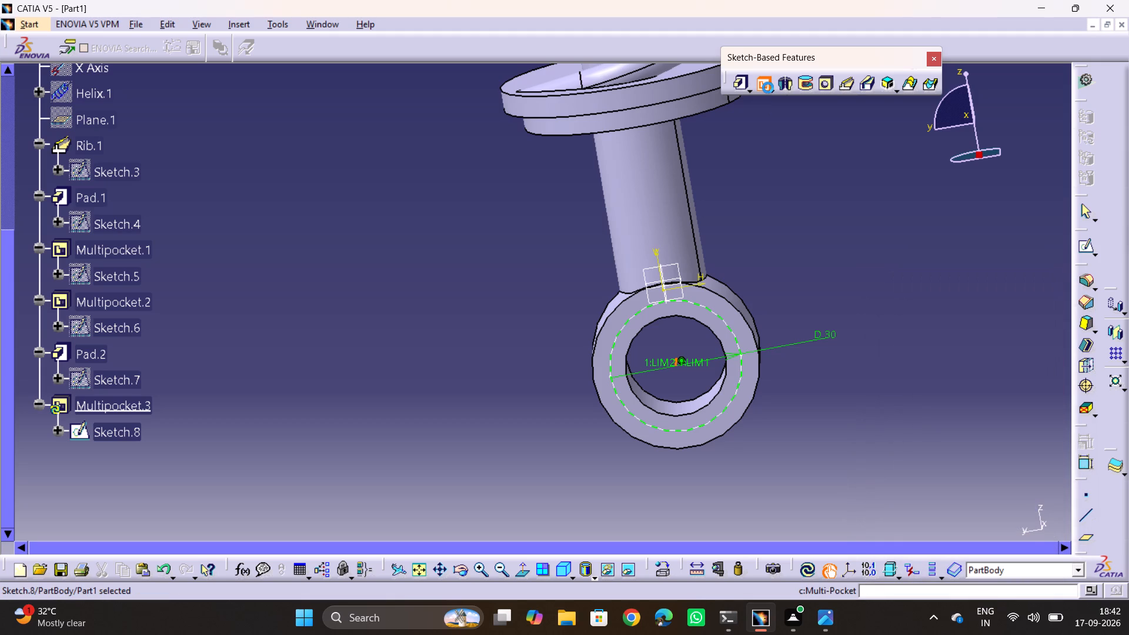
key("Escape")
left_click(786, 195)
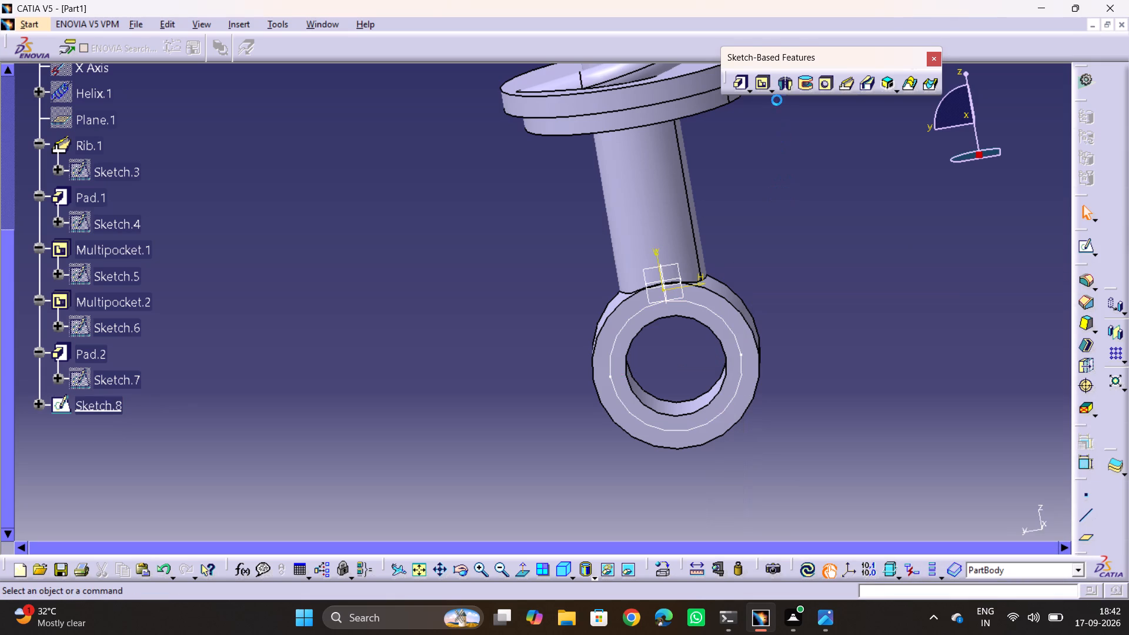
Cut a 2 mm deep pocket into the lower eye's face from the 30 mm circle sketch.
left_click(773, 88)
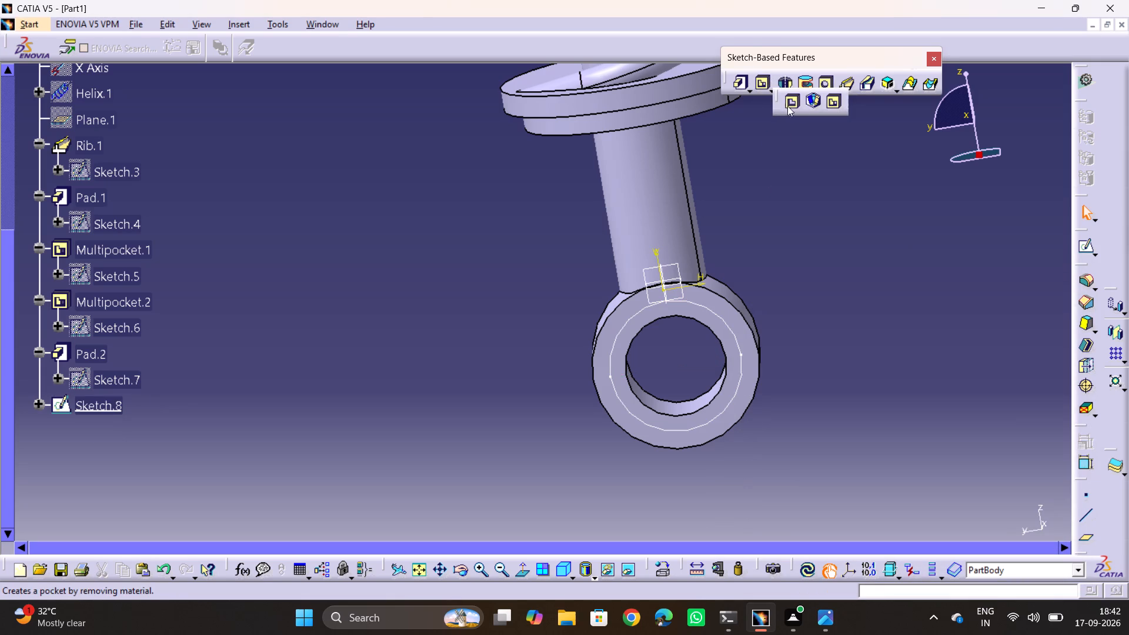
left_click(798, 108)
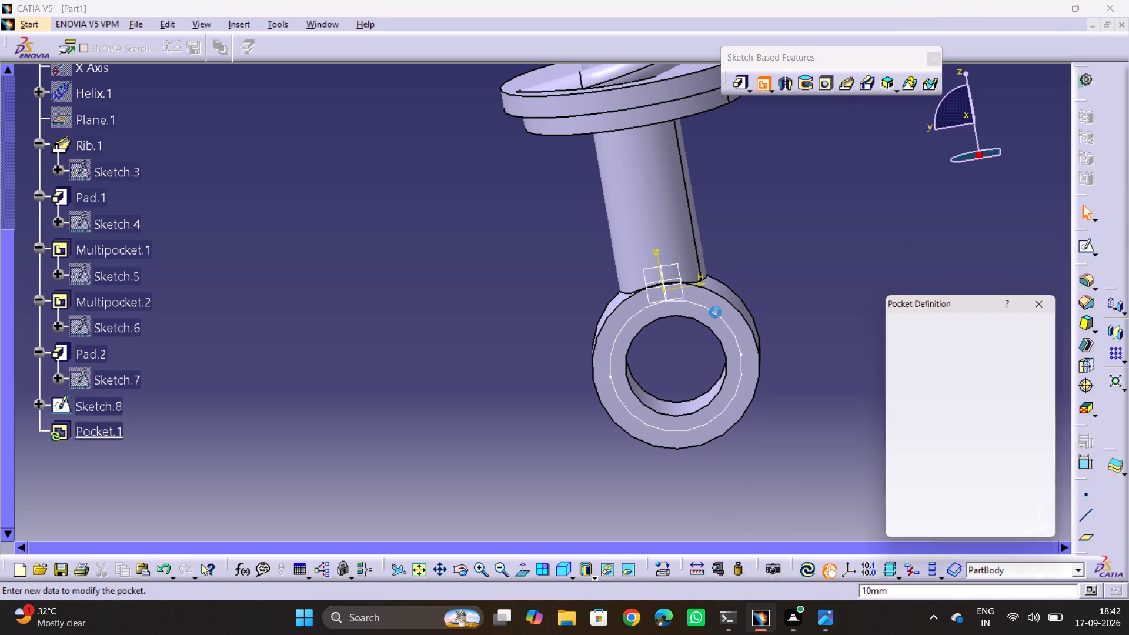
left_click(715, 312)
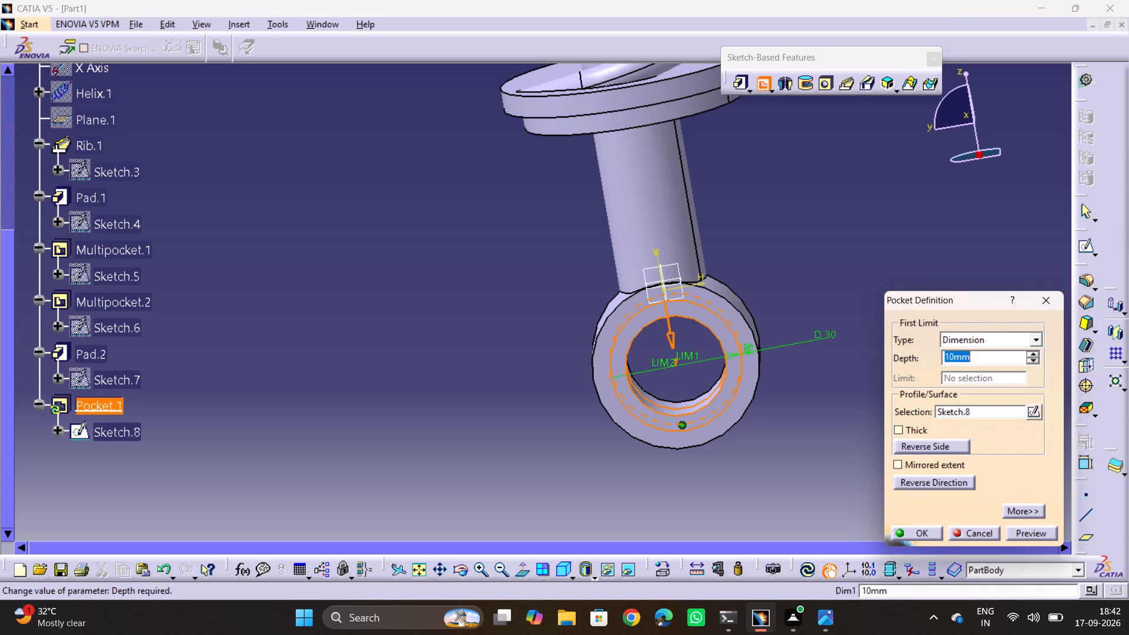
key("2")
key("Return")
left_click(982, 357)
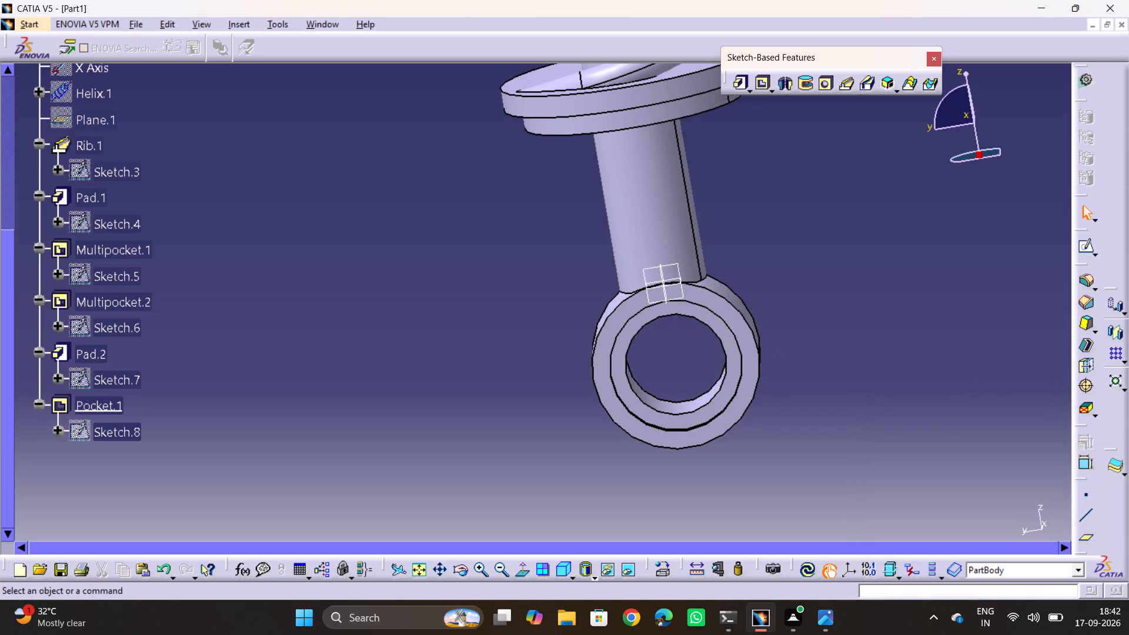
Mirror the recess pocket to the lower eye's opposite face about the central origin plane parallel to the eye's faces.
middle_click_drag(779, 401, 600, 341)
left_click_drag(771, 402, 600, 341)
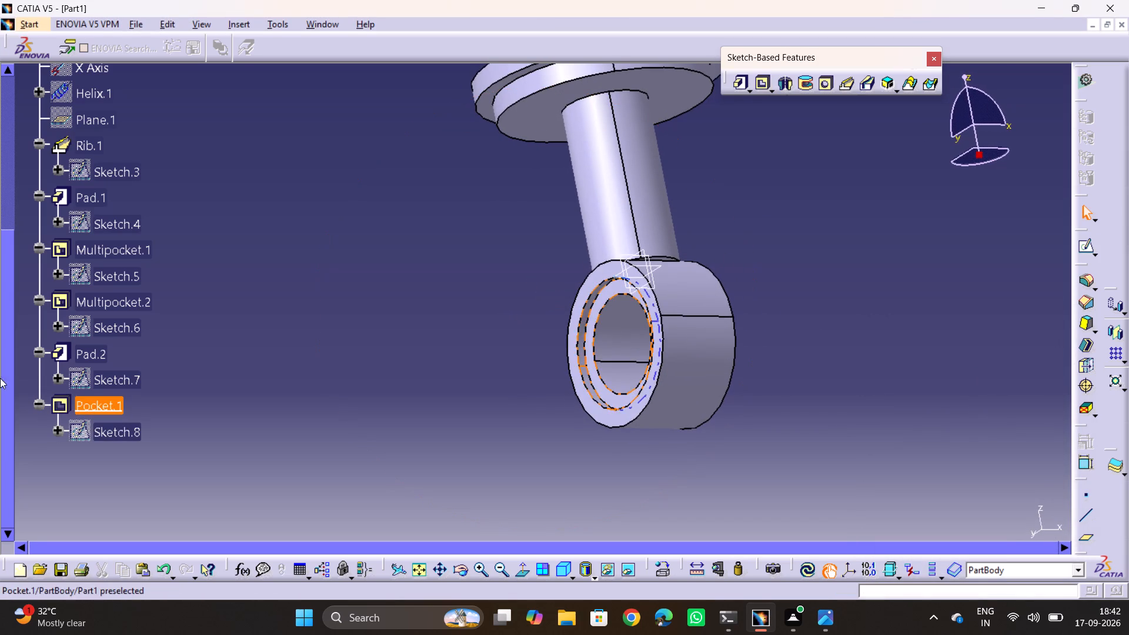
left_click(74, 403)
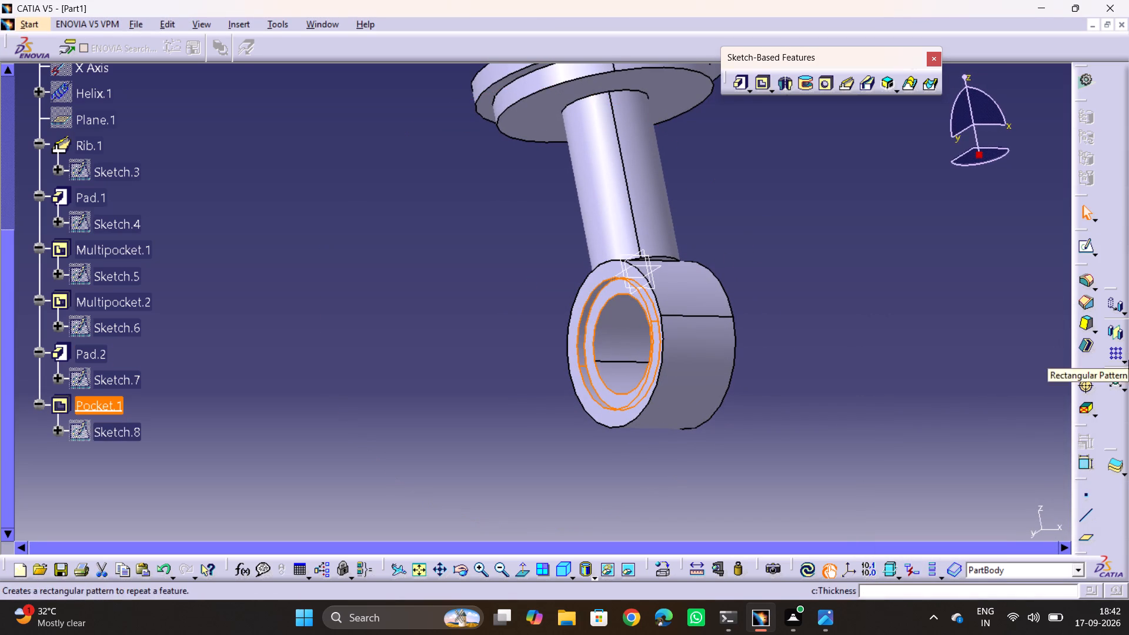
left_click(1114, 336)
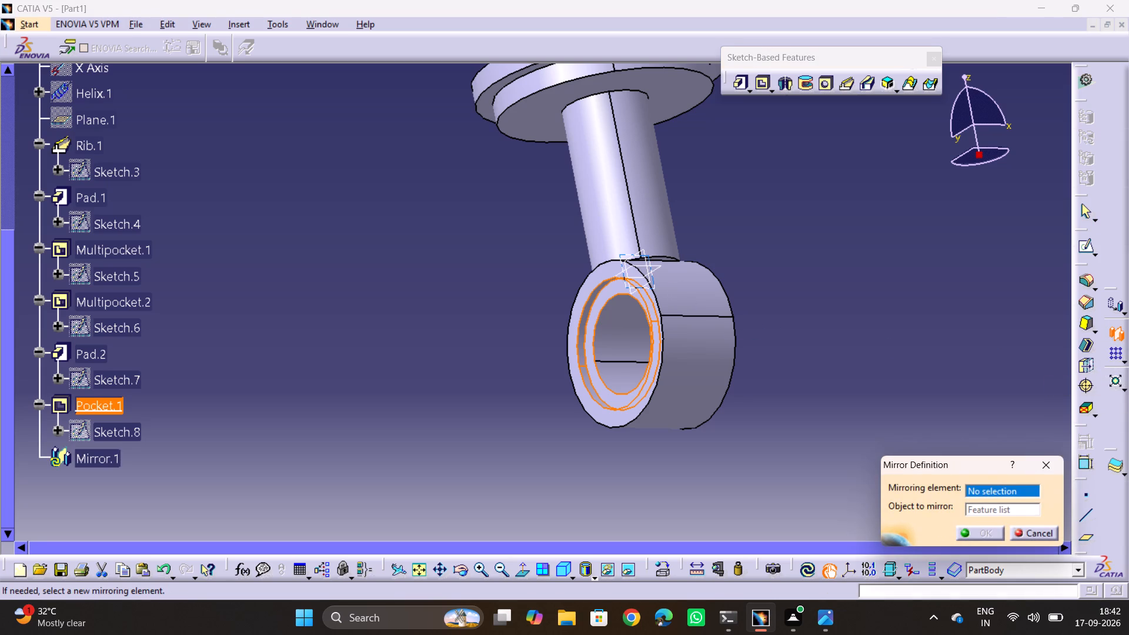
left_click(644, 248)
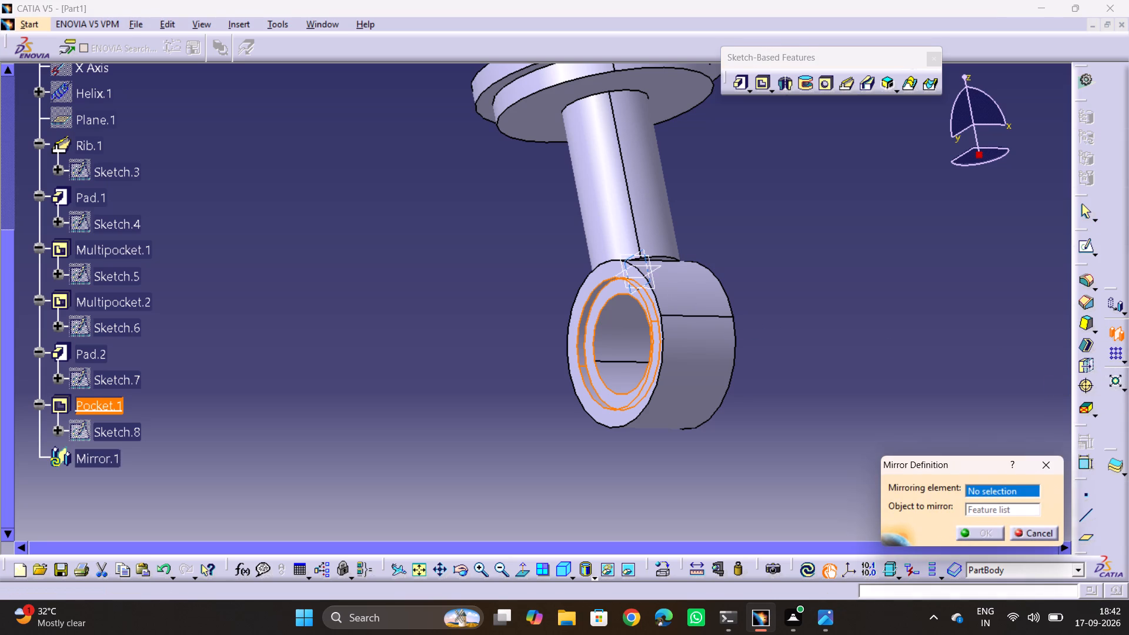
left_click(960, 527)
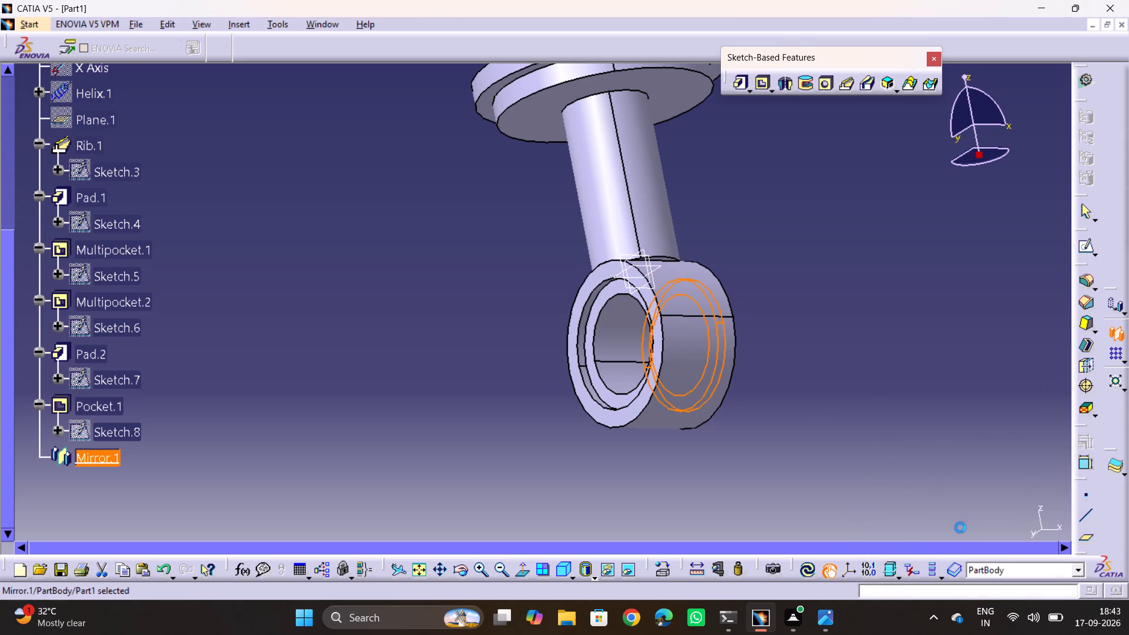
left_click(870, 393)
Examine the whole shock absorber, from the lower eye up through the spring to the upper eye.
middle_click_drag(751, 238, 751, 284, "ctrl")
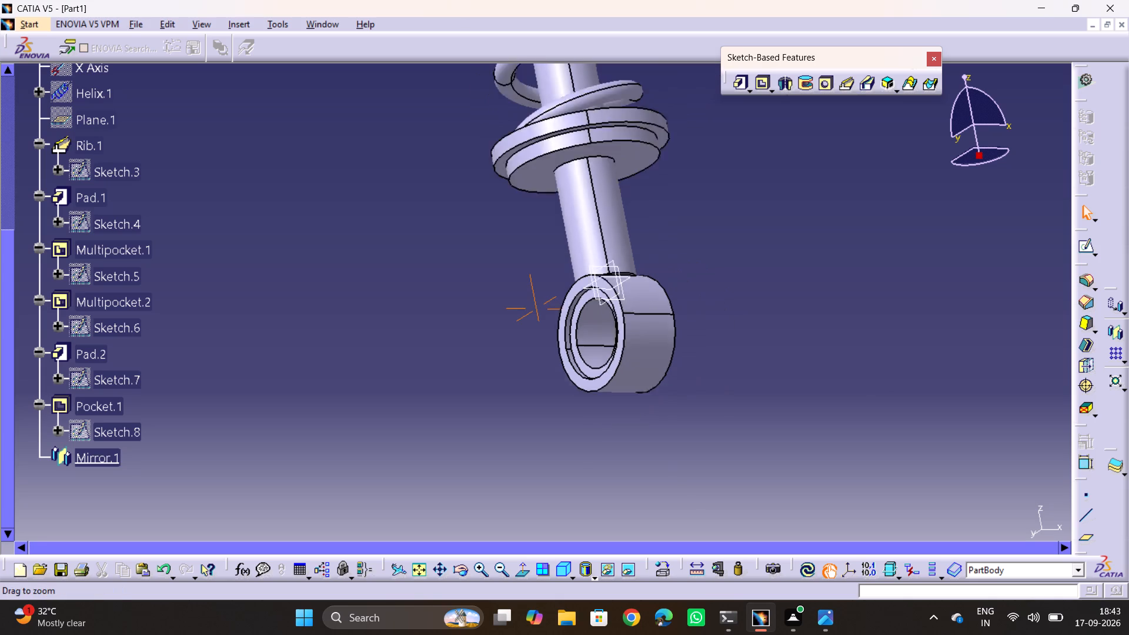
middle_click_drag(751, 284, 747, 377, "ctrl")
middle_click_drag(619, 252, 760, 243)
left_click_drag(619, 252, 760, 243)
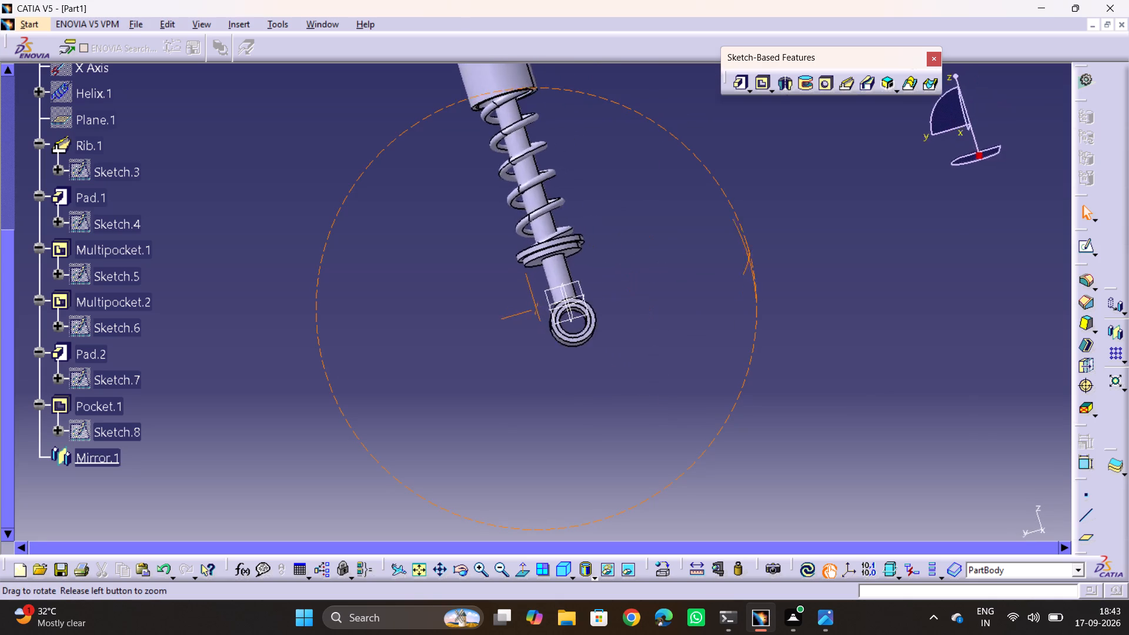
middle_click_drag(760, 243, 677, 306)
left_click_drag(760, 243, 680, 300)
middle_click_drag(673, 225, 697, 318)
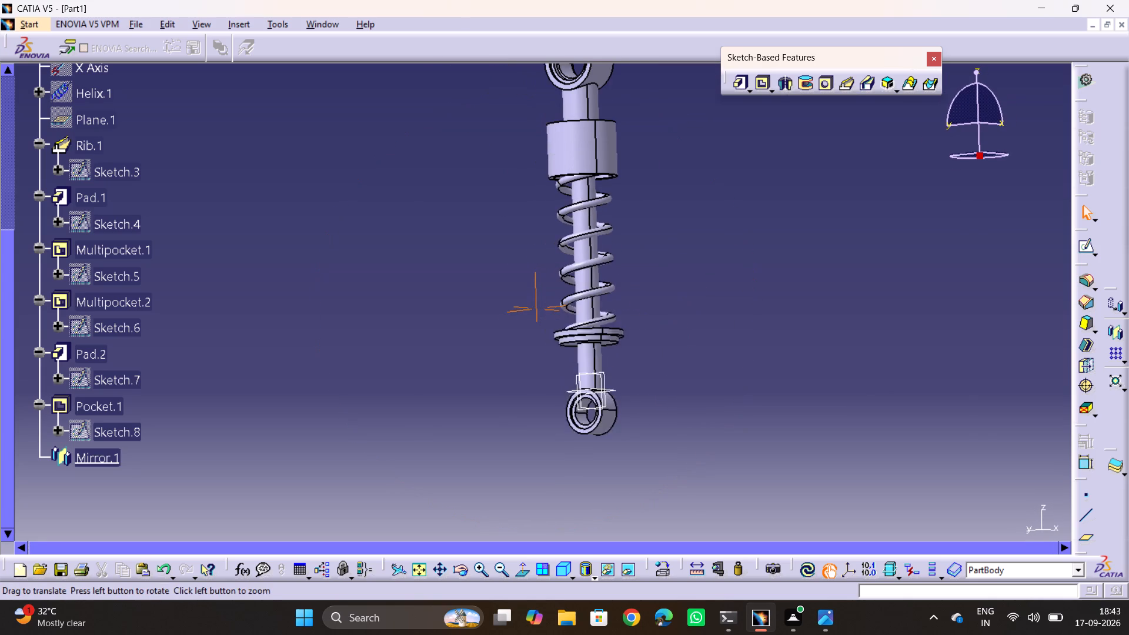
middle_click_drag(697, 318, 697, 336)
left_click_drag(618, 281, 629, 313)
middle_click_drag(654, 300, 654, 300)
left_click_drag(654, 300, 654, 300)
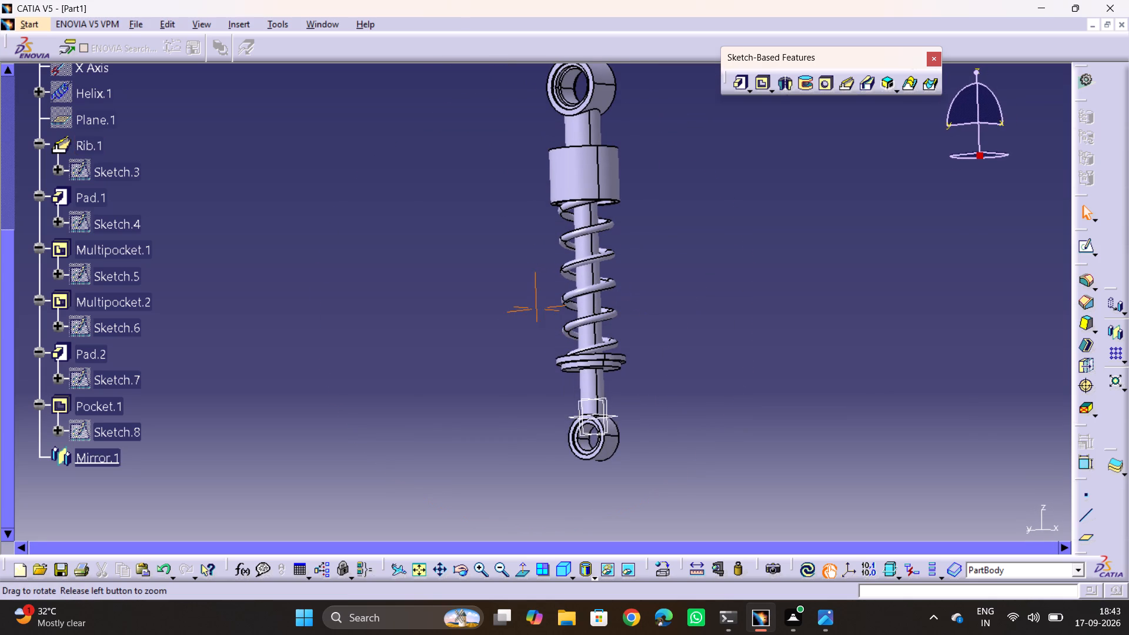
left_click_drag(654, 300, 649, 373)
middle_click_drag(654, 300, 636, 385)
Save the part as C1 in the JI folder on the Desktop, keeping the CATPart type.
key("ctrl+s")
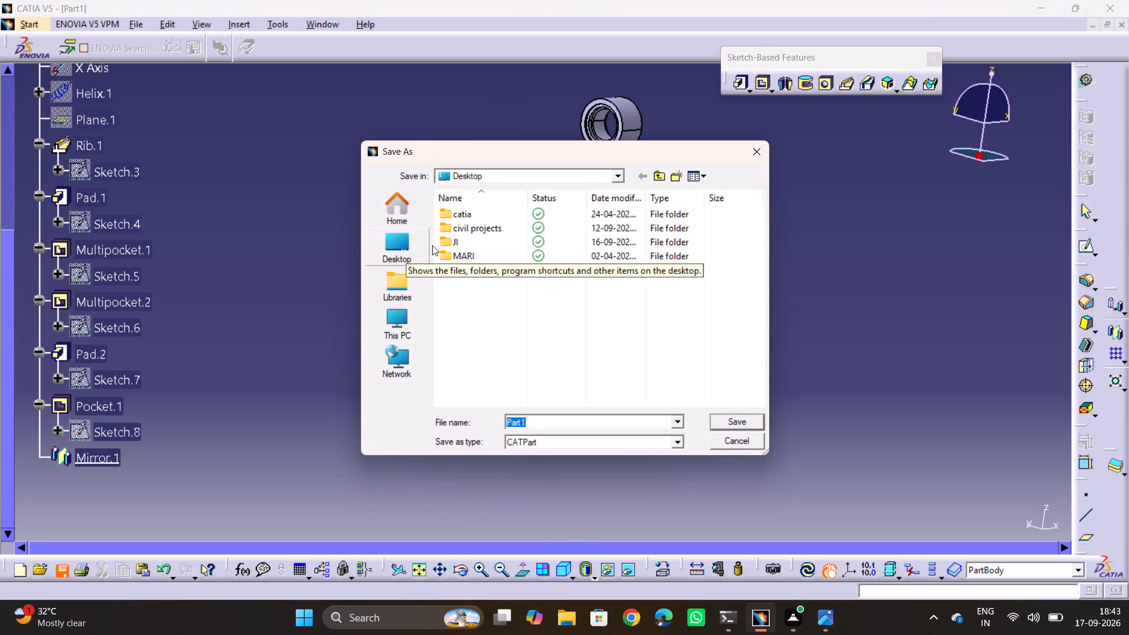
double_click(485, 239)
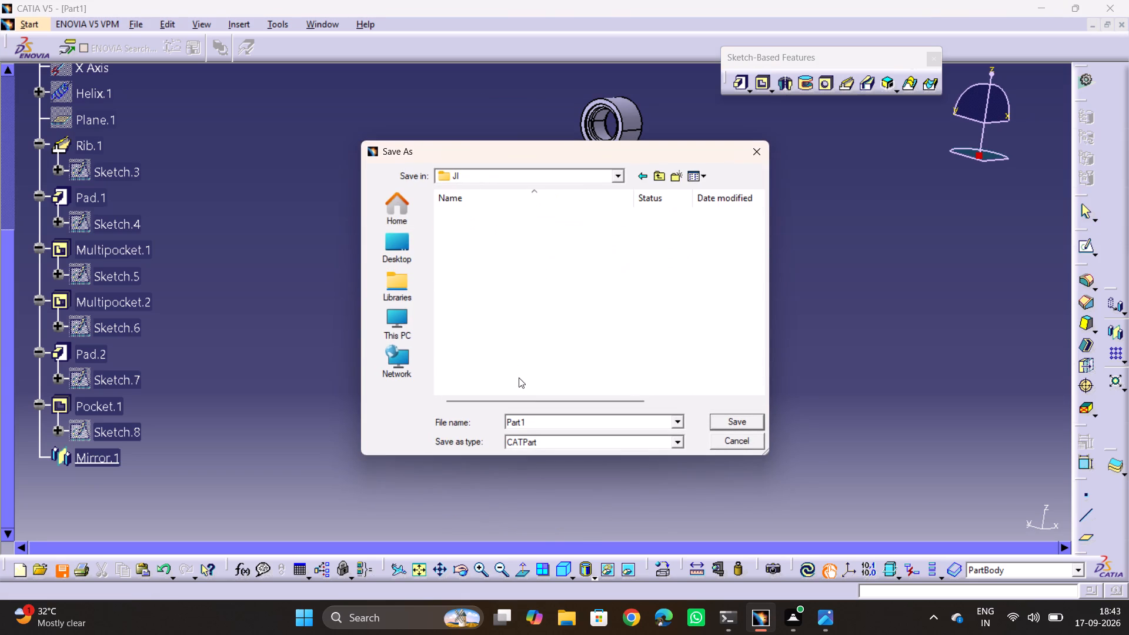
left_click(612, 428)
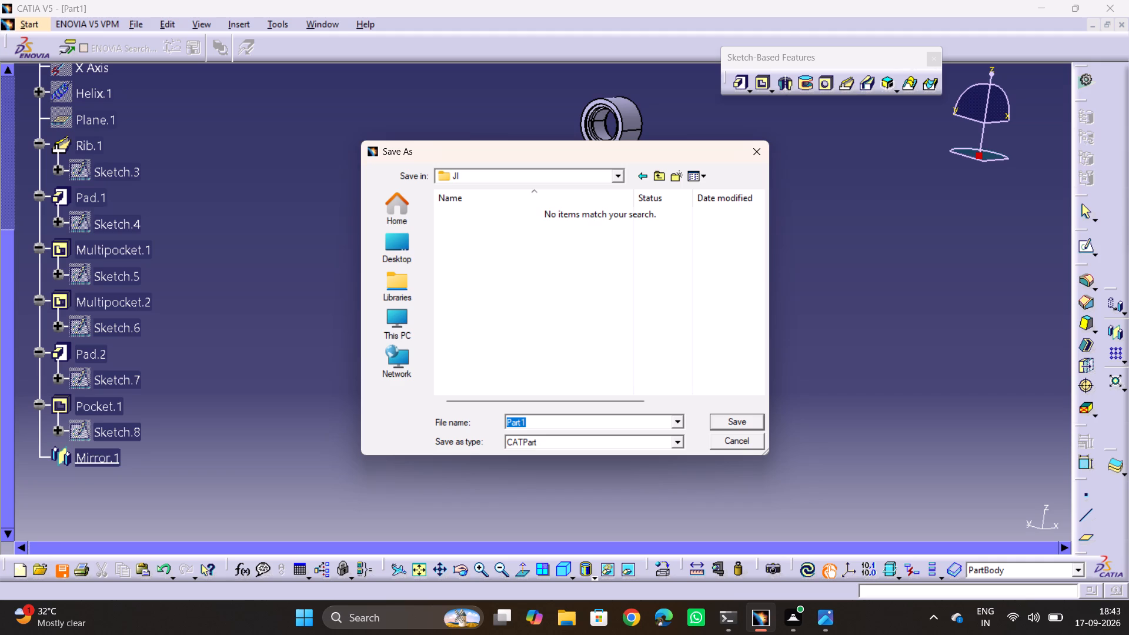
key("1")
key("BackSpace")
key("BackSpace")
type("C1")
left_click(750, 425)
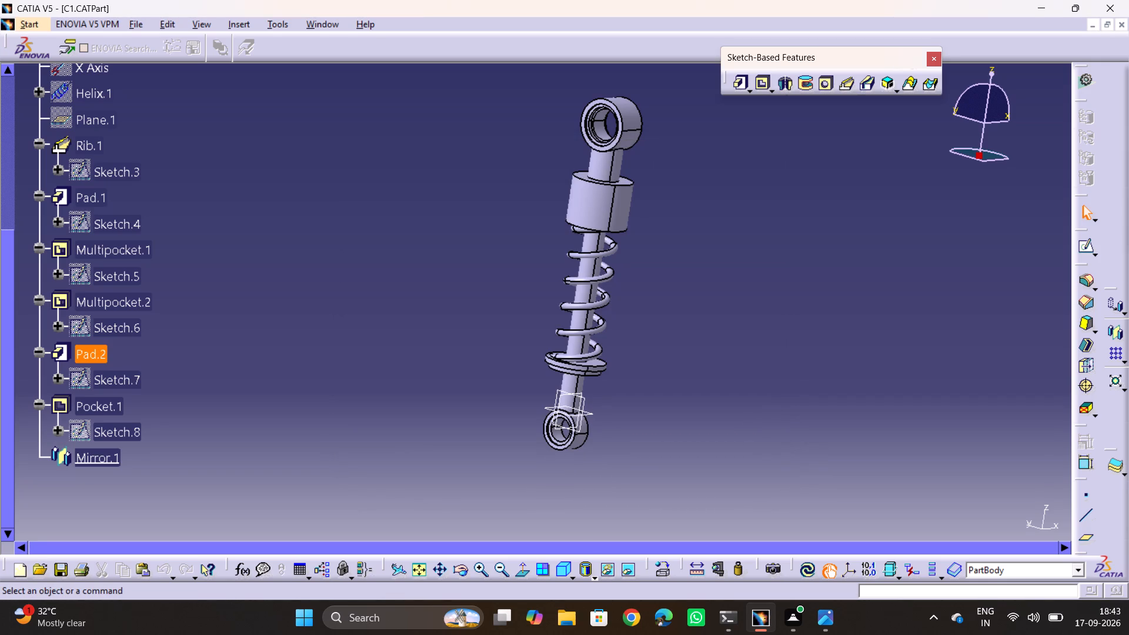
Start printing the part and set its layout to Fit in page.
key("ctrl+p")
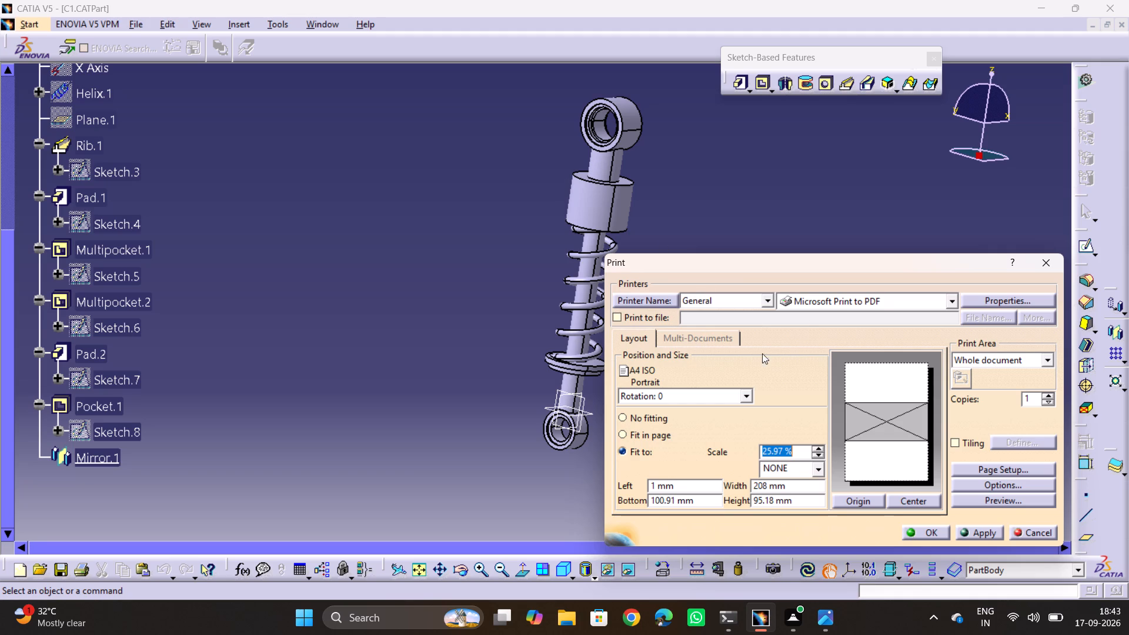
left_click(758, 308)
left_click(758, 306)
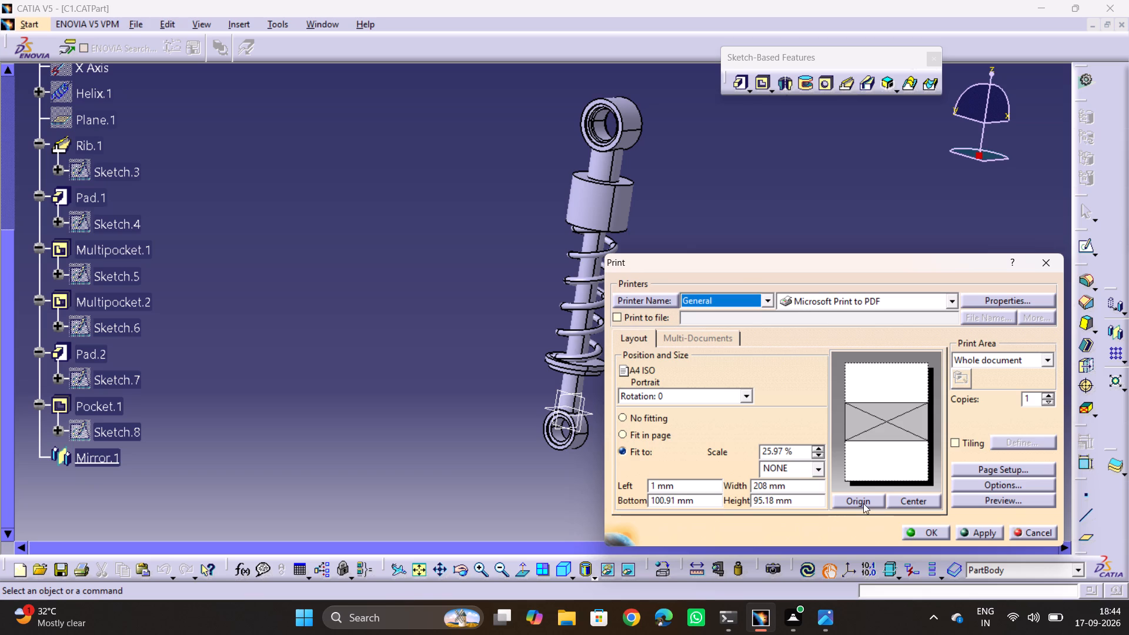
left_click(620, 432)
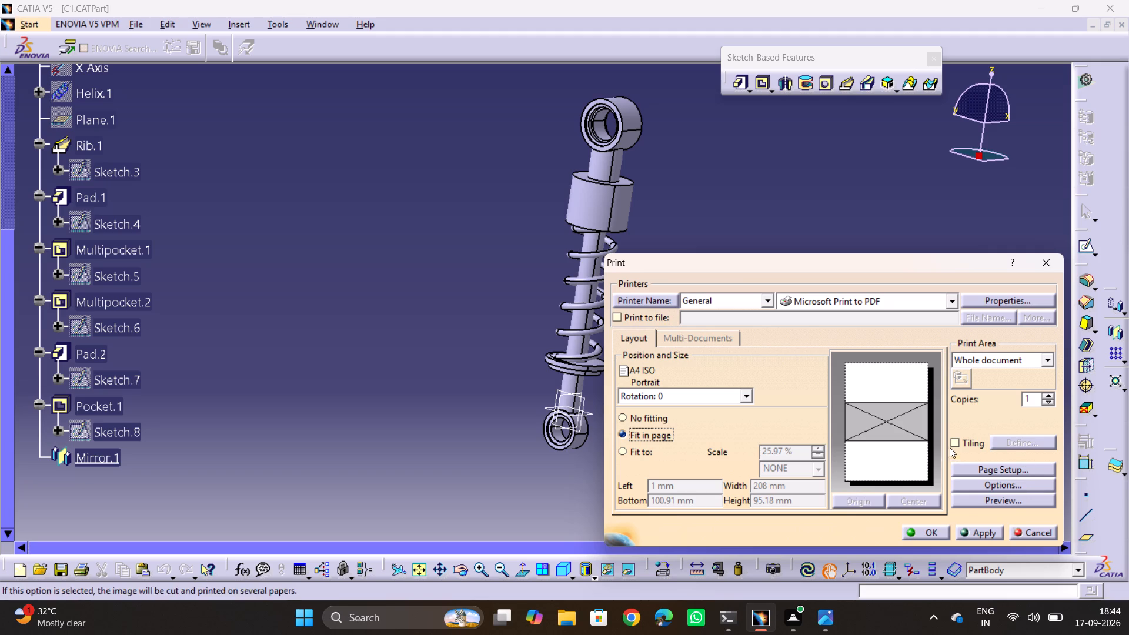
left_click(630, 346)
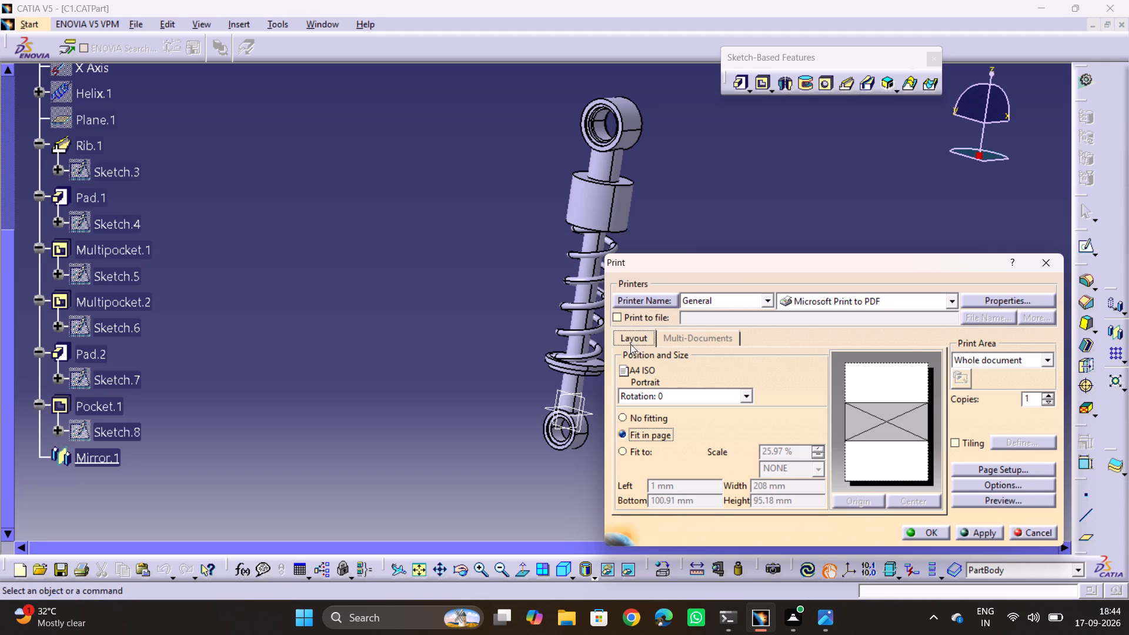
left_click(632, 343)
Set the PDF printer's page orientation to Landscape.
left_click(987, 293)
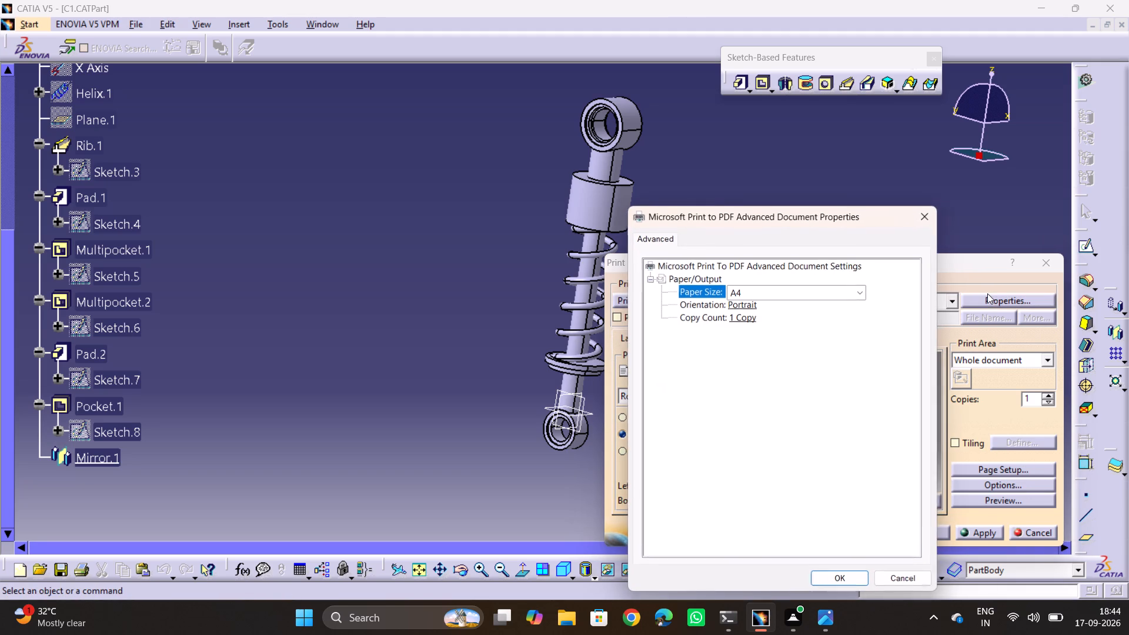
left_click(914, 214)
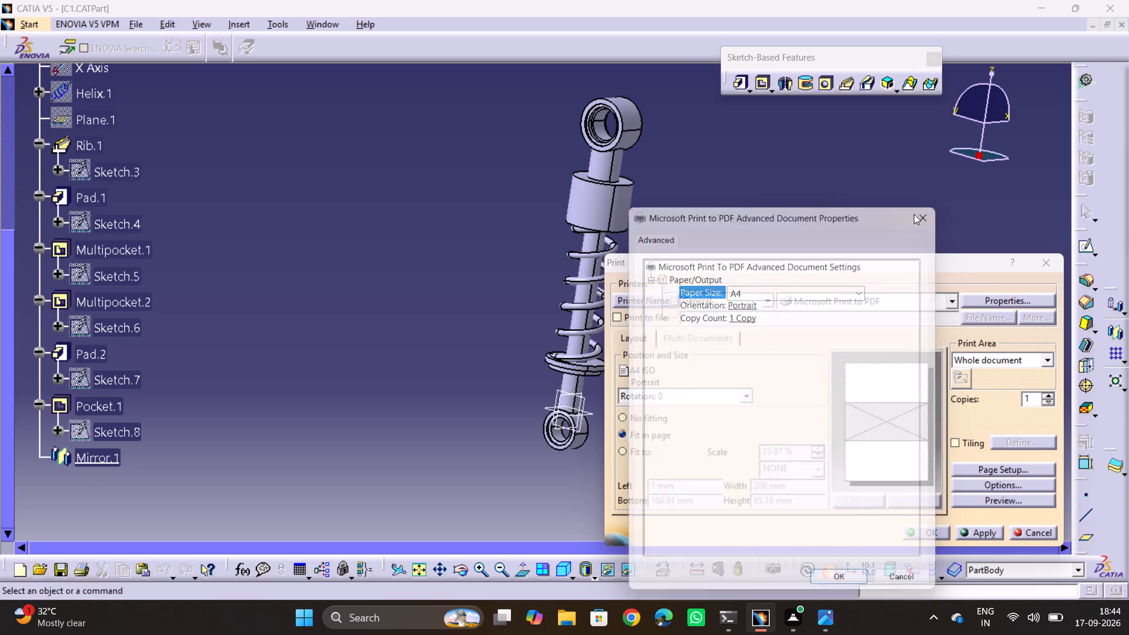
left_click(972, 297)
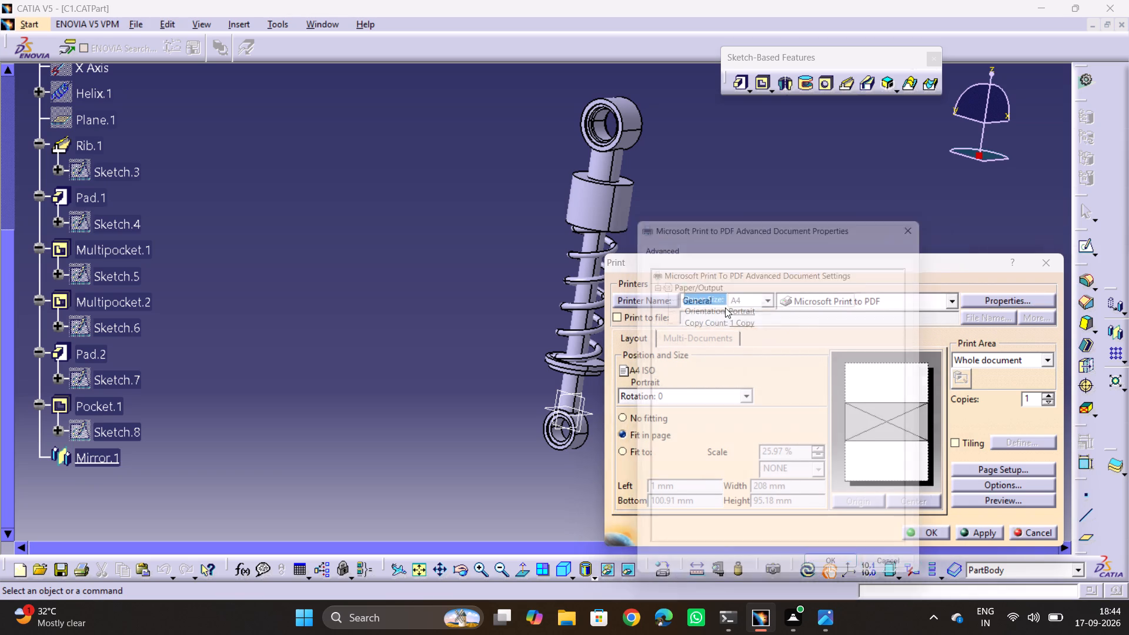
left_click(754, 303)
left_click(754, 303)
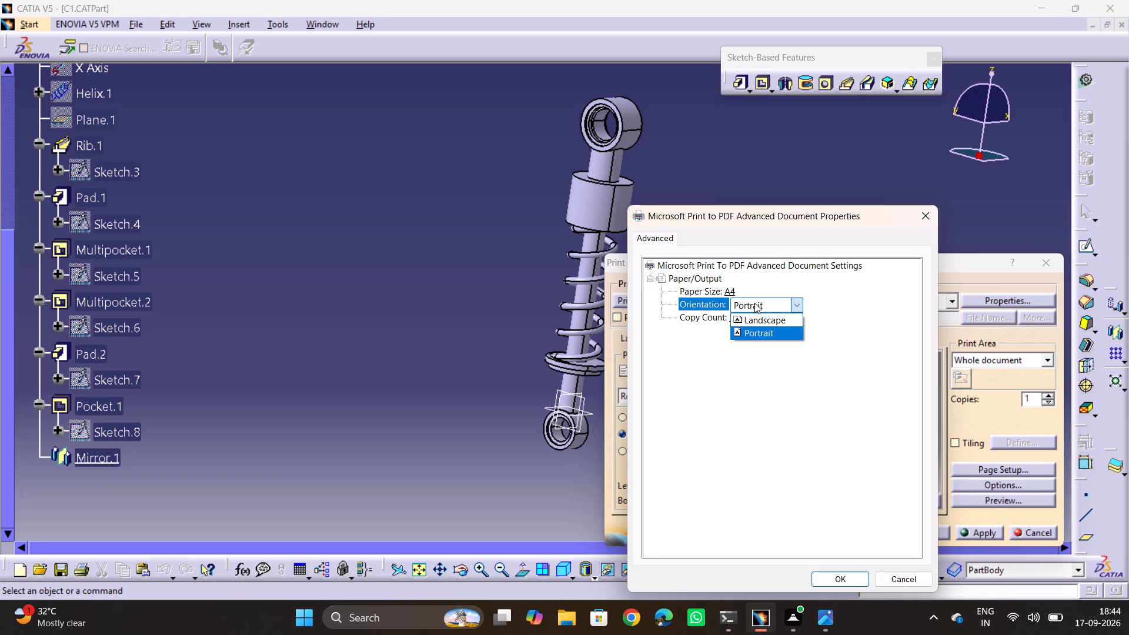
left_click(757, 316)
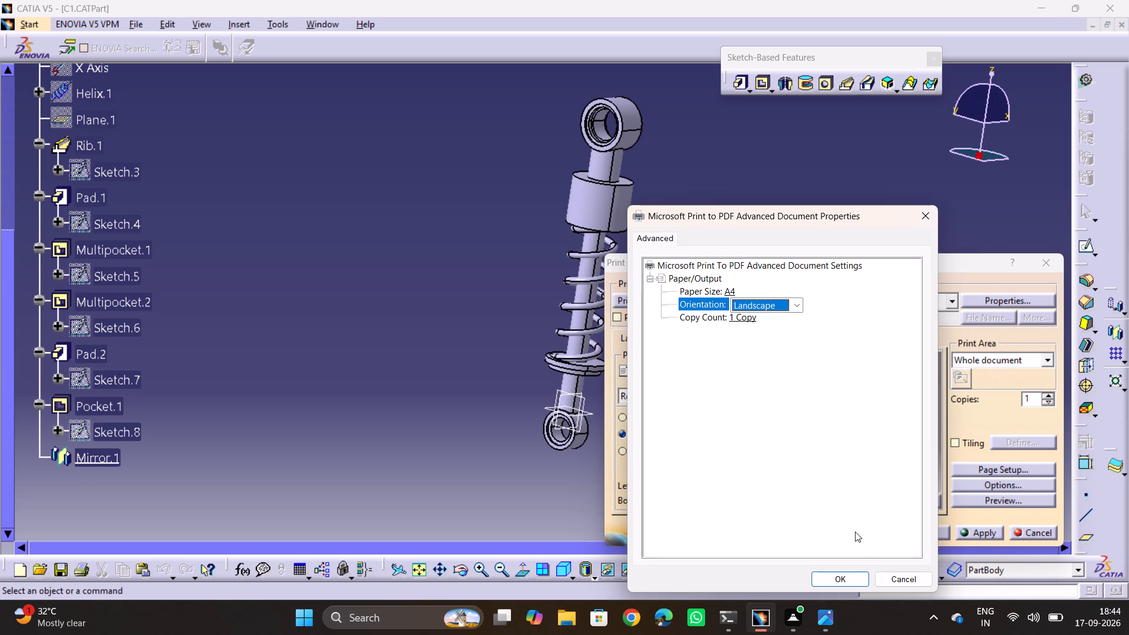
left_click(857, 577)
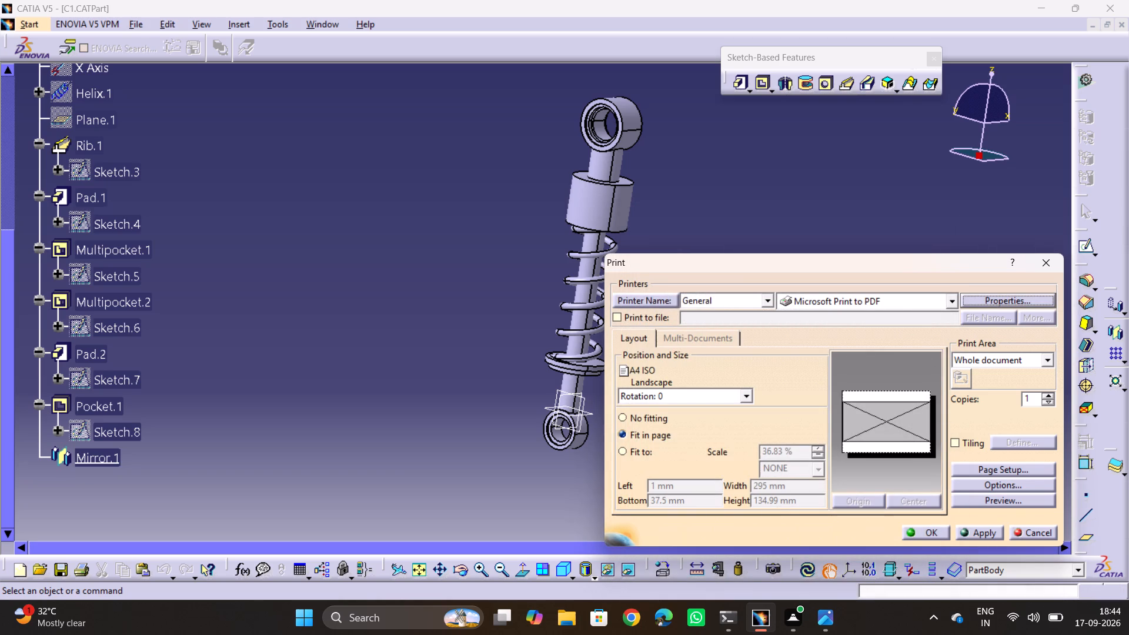
Set the rotation of the print layout to 90.
left_click(636, 395)
left_click(636, 395)
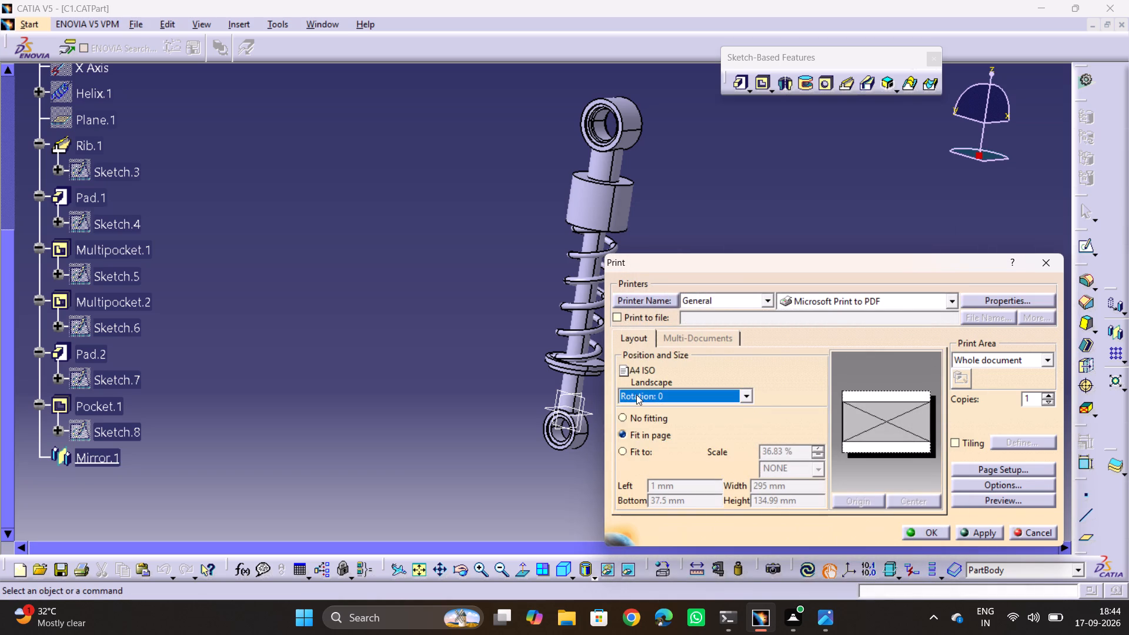
left_click(636, 395)
left_click(636, 430)
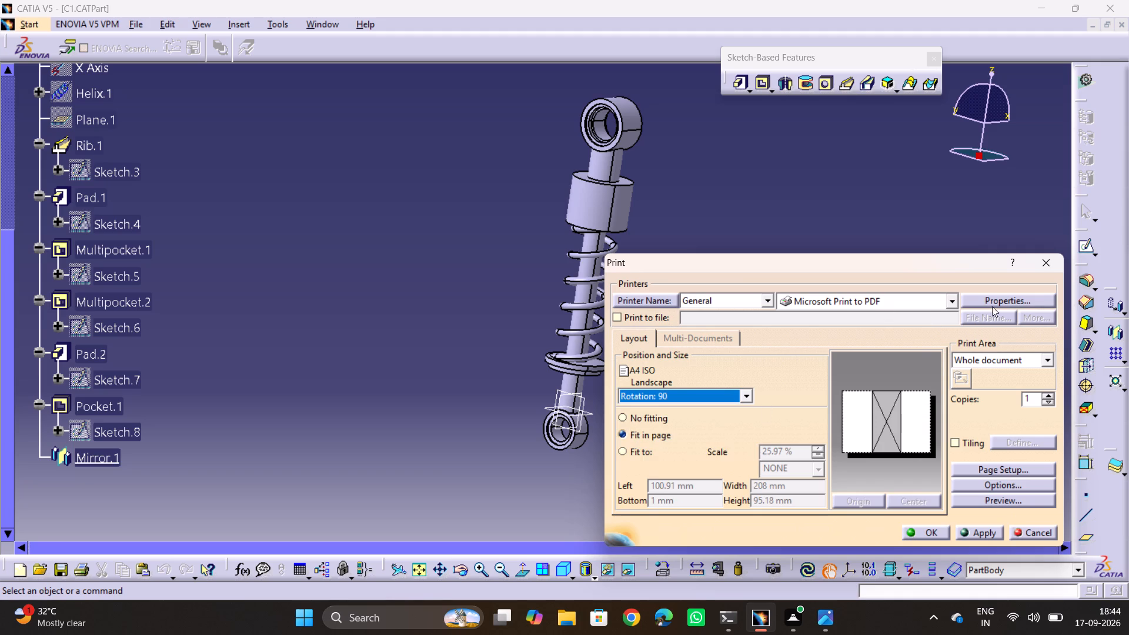
Set the PDF printer's page orientation to Portrait, keeping the A4 paper size.
left_click(1028, 302)
left_click(795, 288)
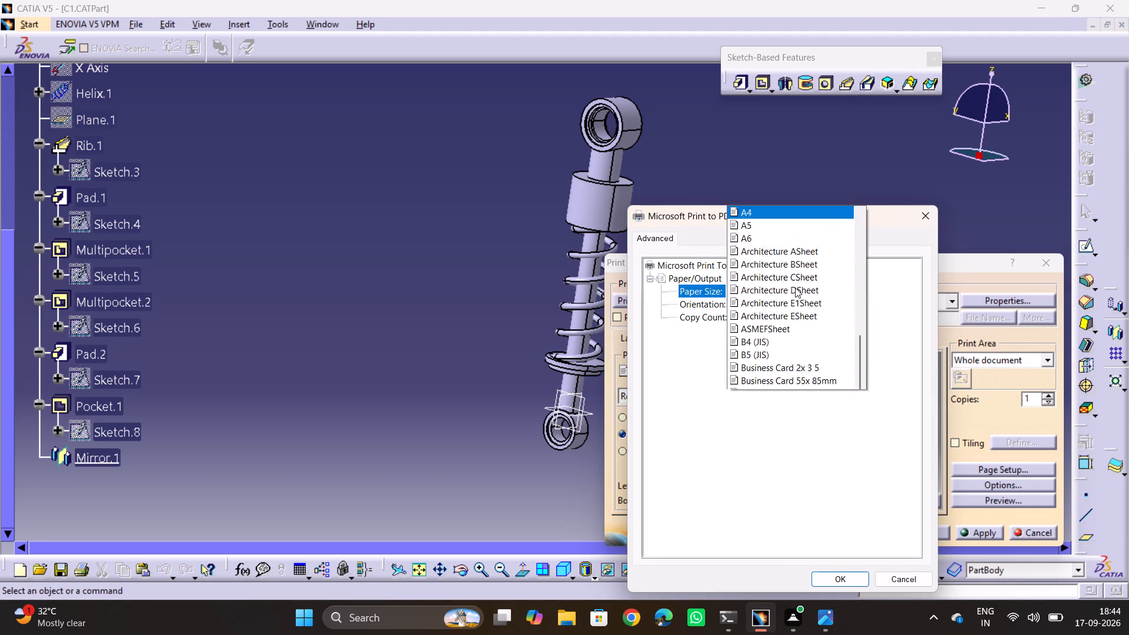
left_click_drag(921, 311, 914, 316)
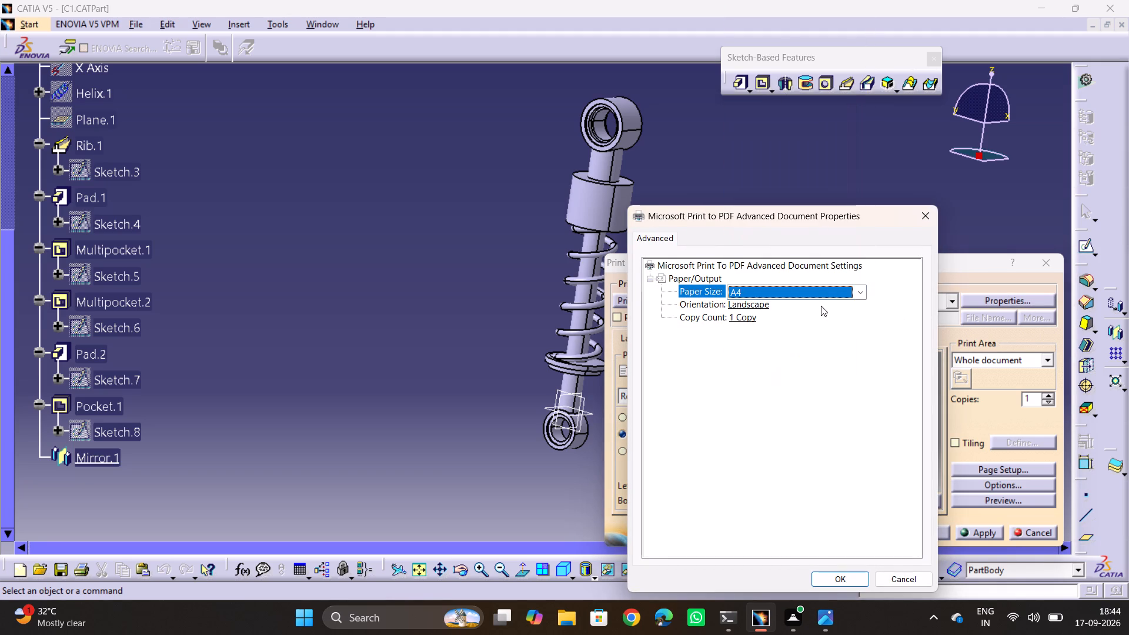
left_click(752, 312)
left_click(751, 307)
left_click(751, 307)
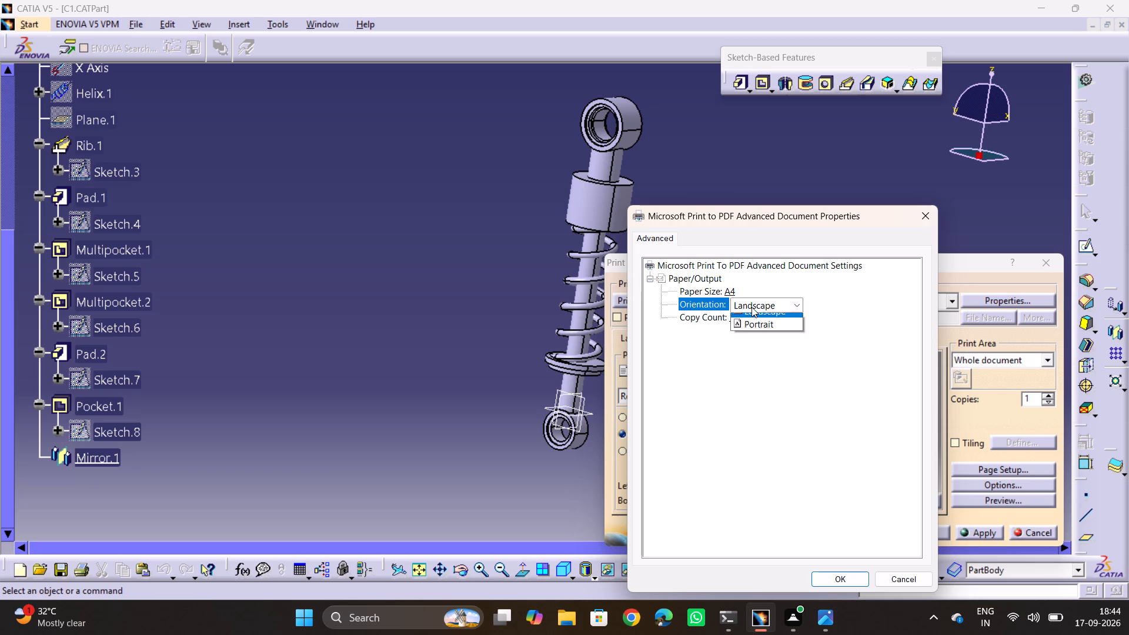
left_click(754, 333)
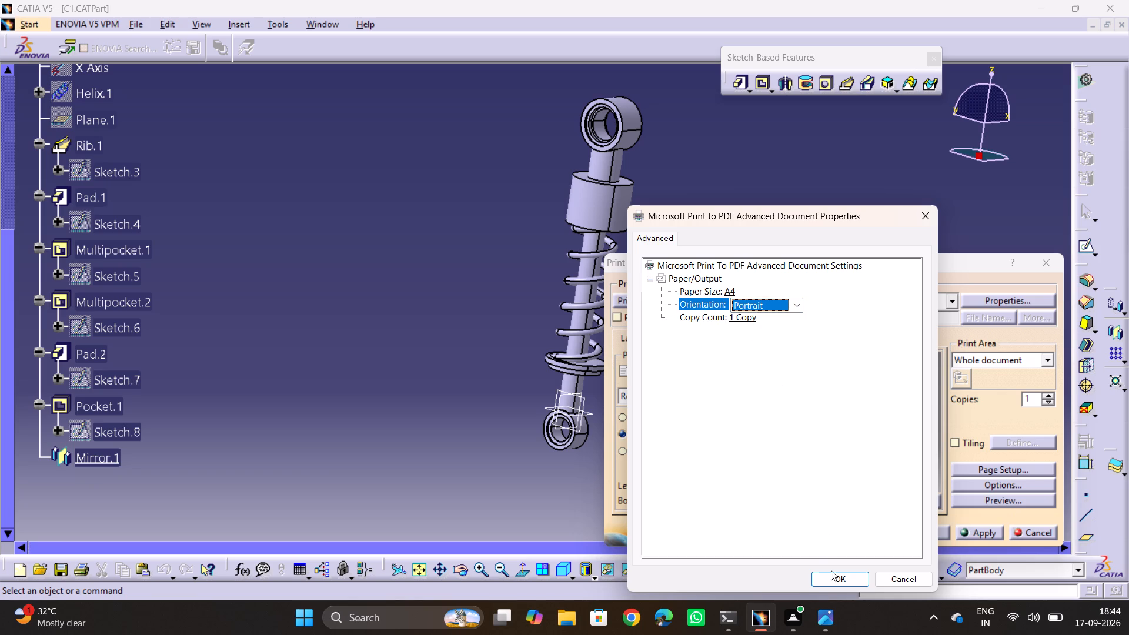
left_click(840, 577)
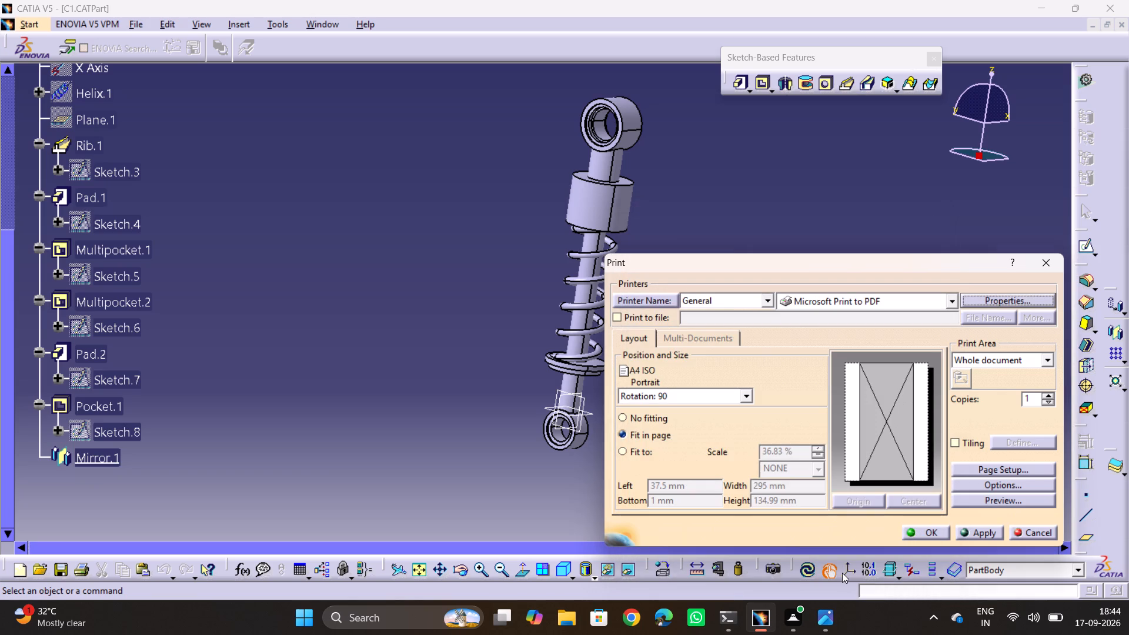
Print the part to a PDF document named C1 in the JI folder on the Desktop.
left_click(982, 528)
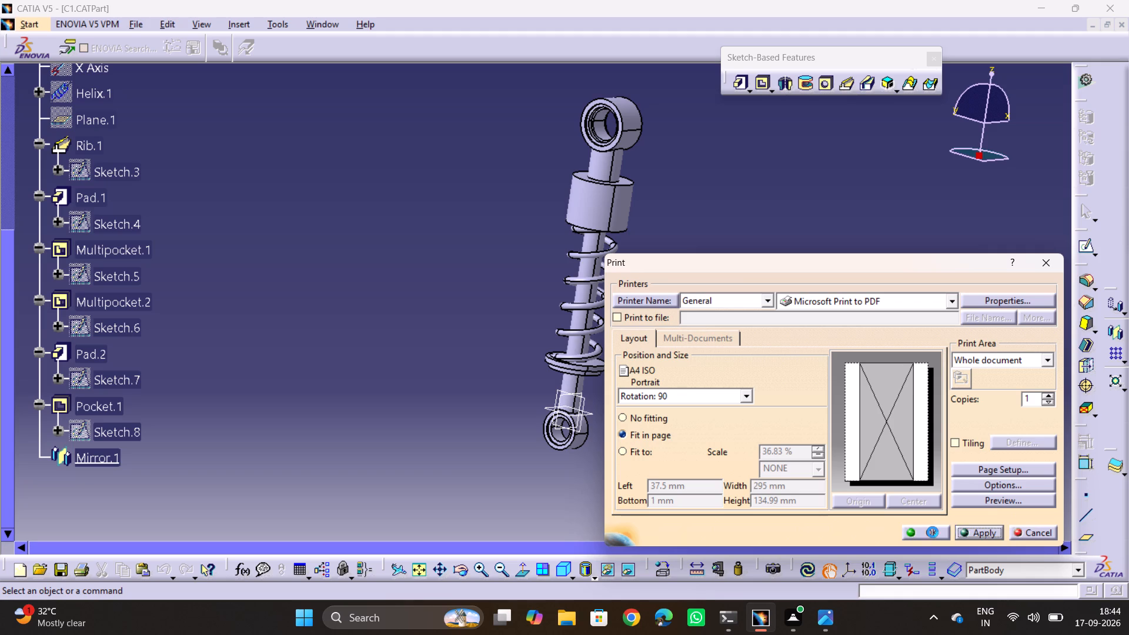
left_click(933, 532)
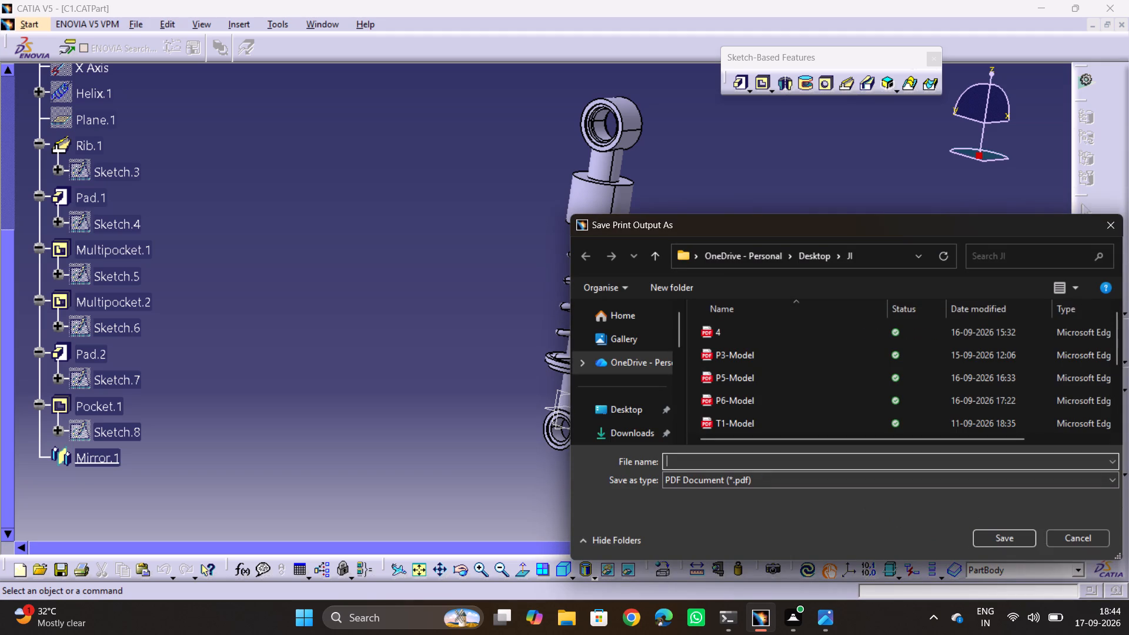
key("c")
key("1")
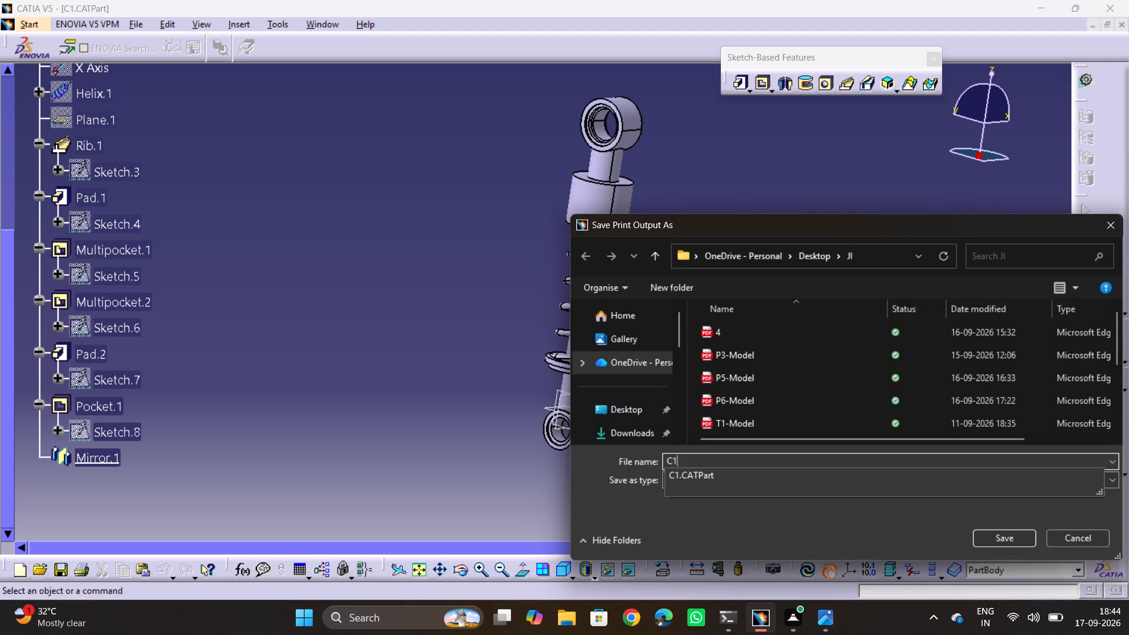
left_click(583, 492)
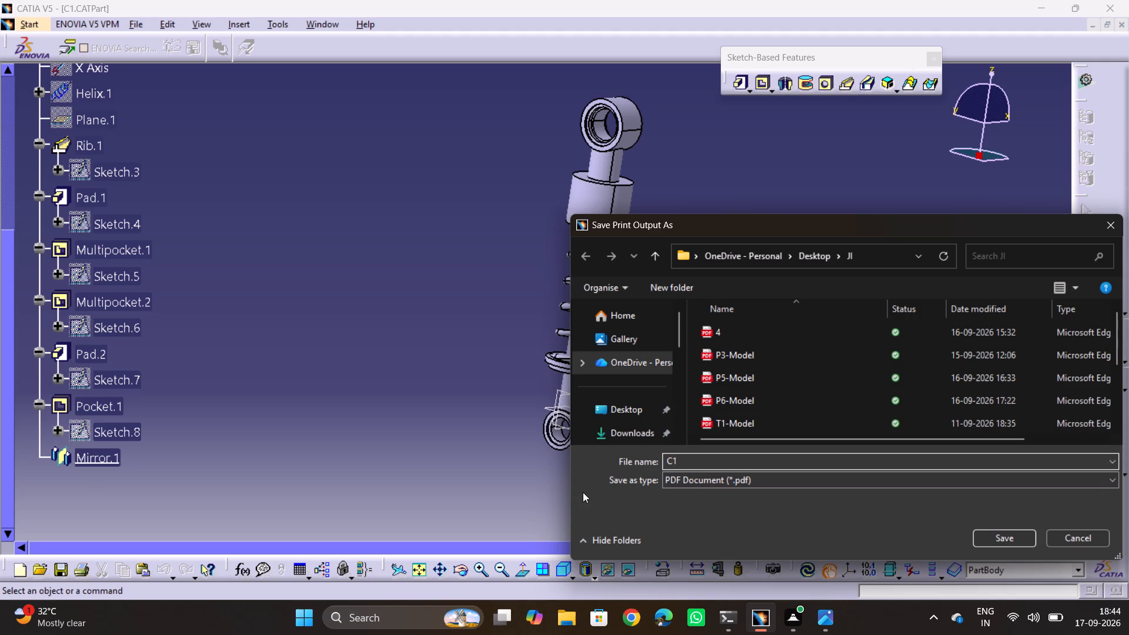
scroll(834, 362, "down", 3)
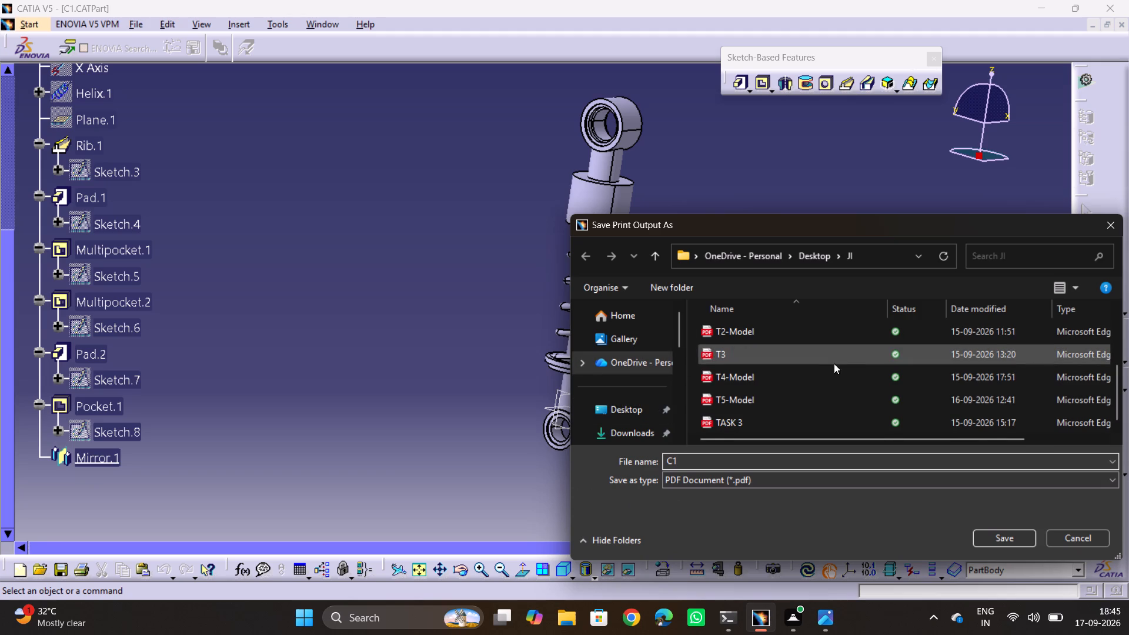
scroll(831, 366, "down", 3)
scroll(824, 262, "up", 1)
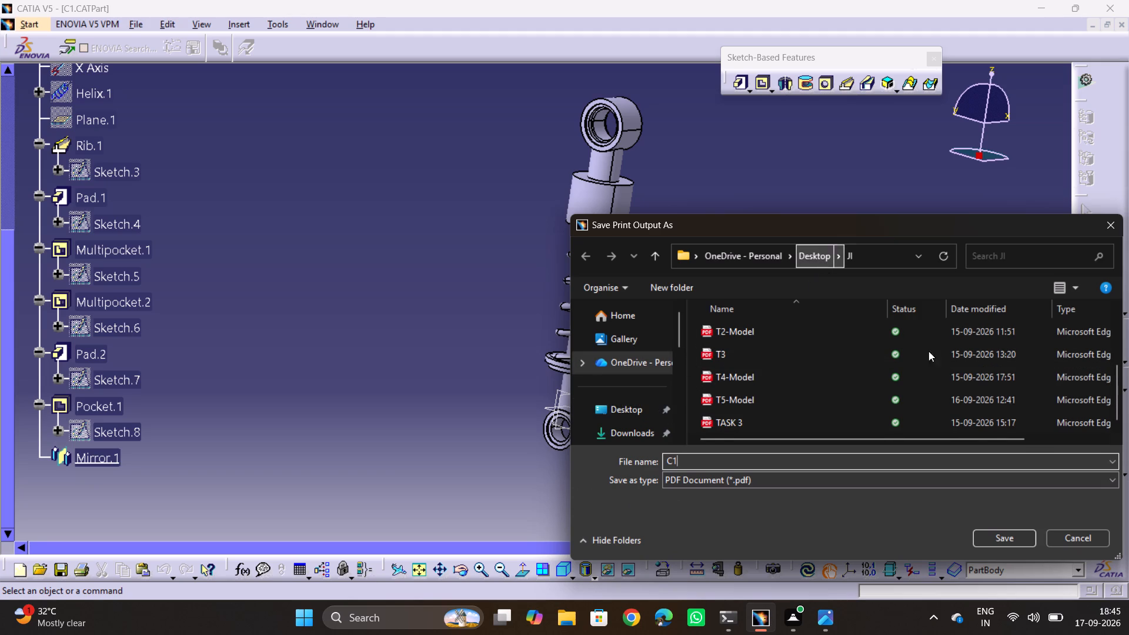
left_click(1004, 531)
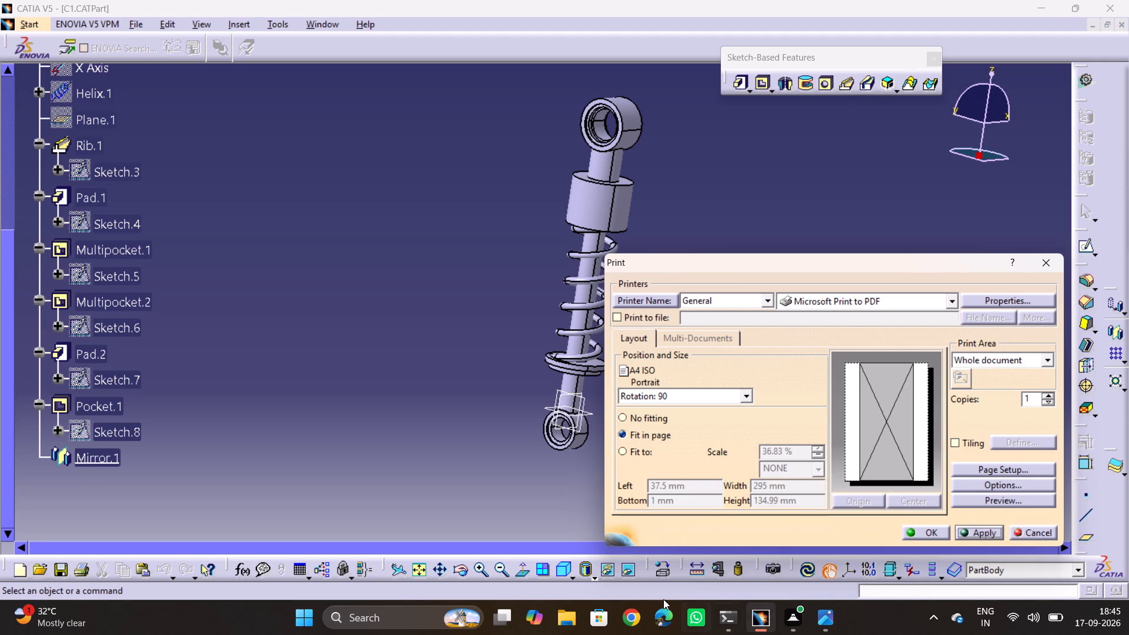
Open the printed C1 PDF from the JI folder in File Explorer and examine how the shock absorber sits on the page.
left_click(573, 623)
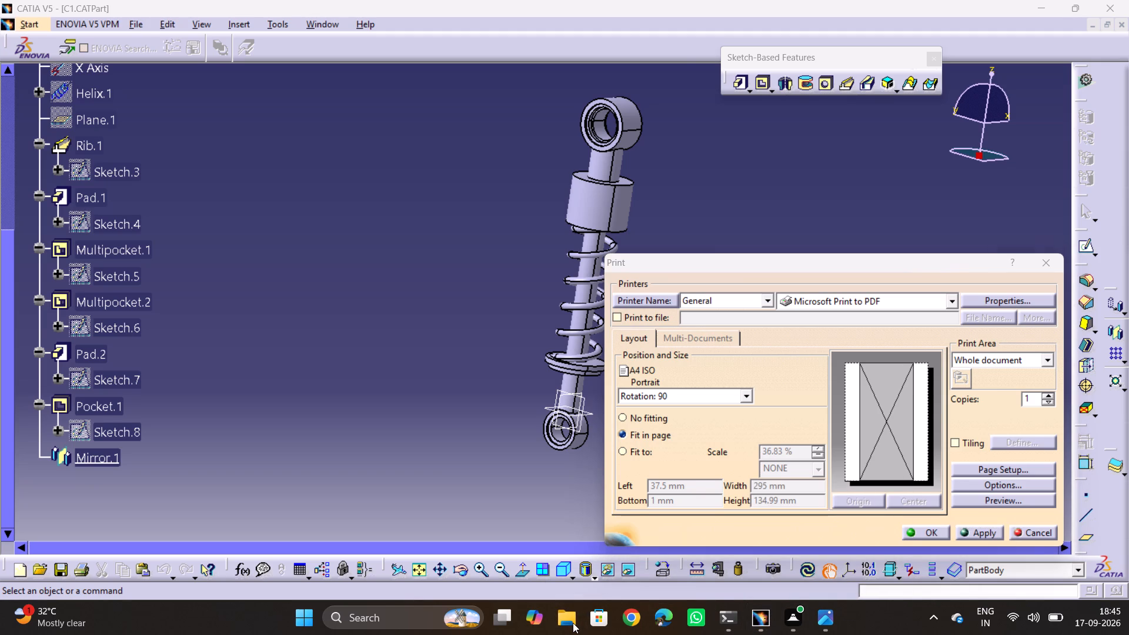
left_click(113, 270)
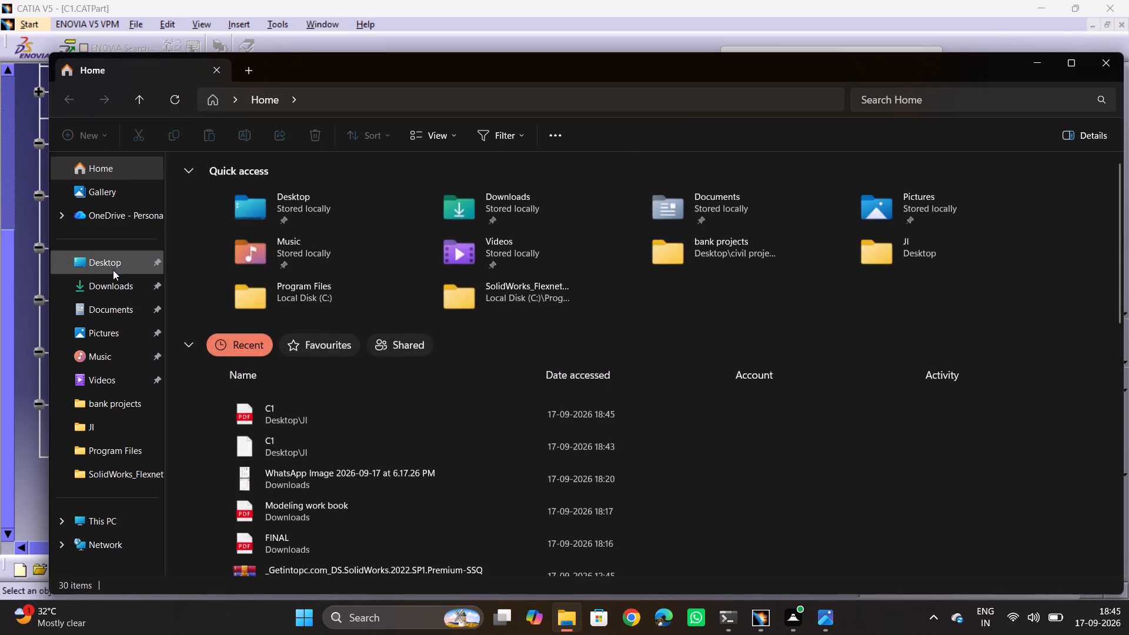
double_click(253, 227)
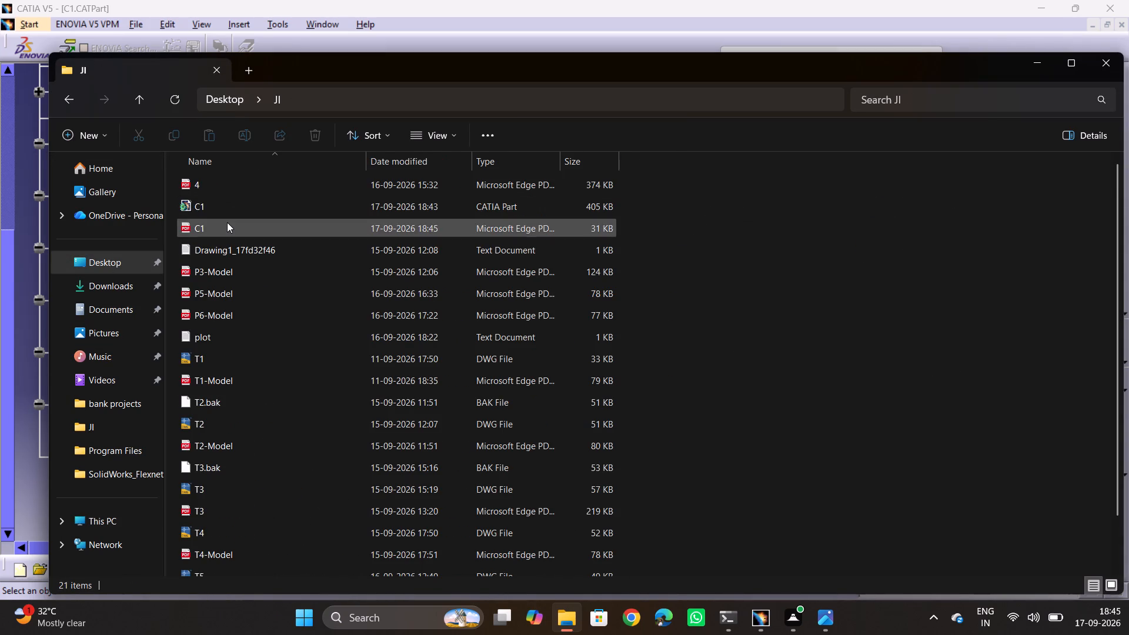
double_click(227, 222)
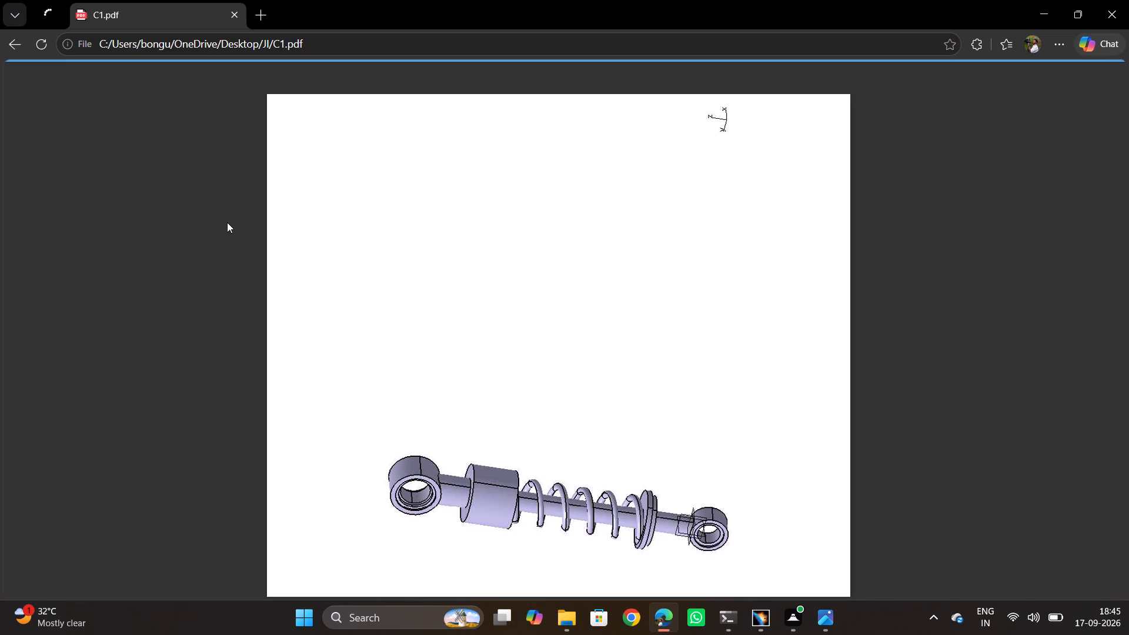
middle_click_drag(516, 396, 577, 139)
scroll(589, 390, "down", 3)
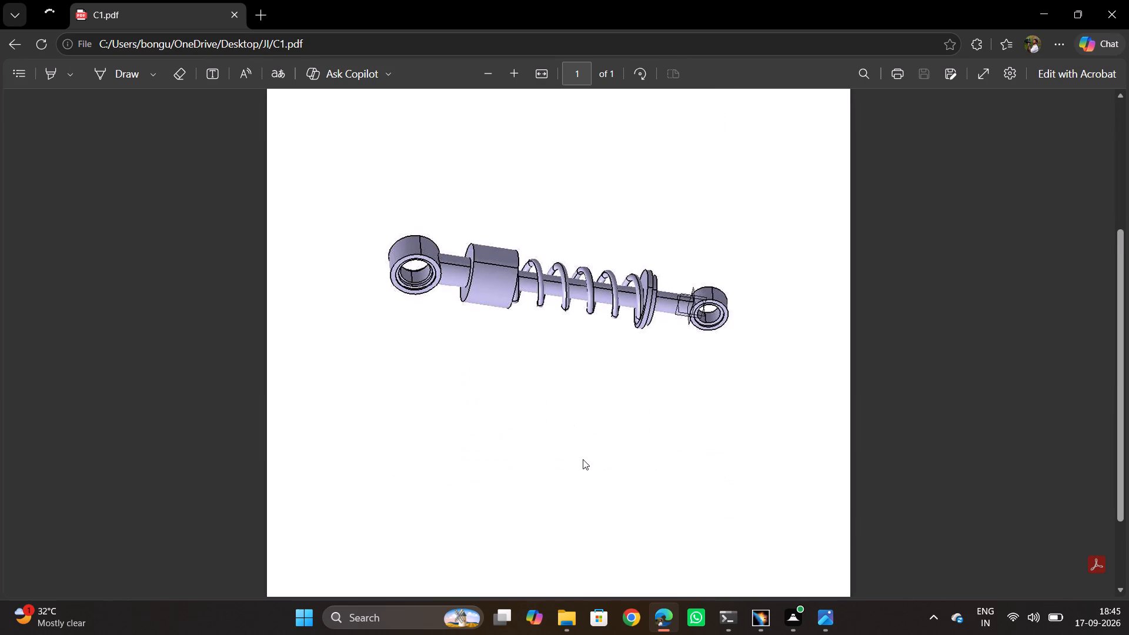
scroll(583, 459, "up", 7)
scroll(583, 459, "down", 9)
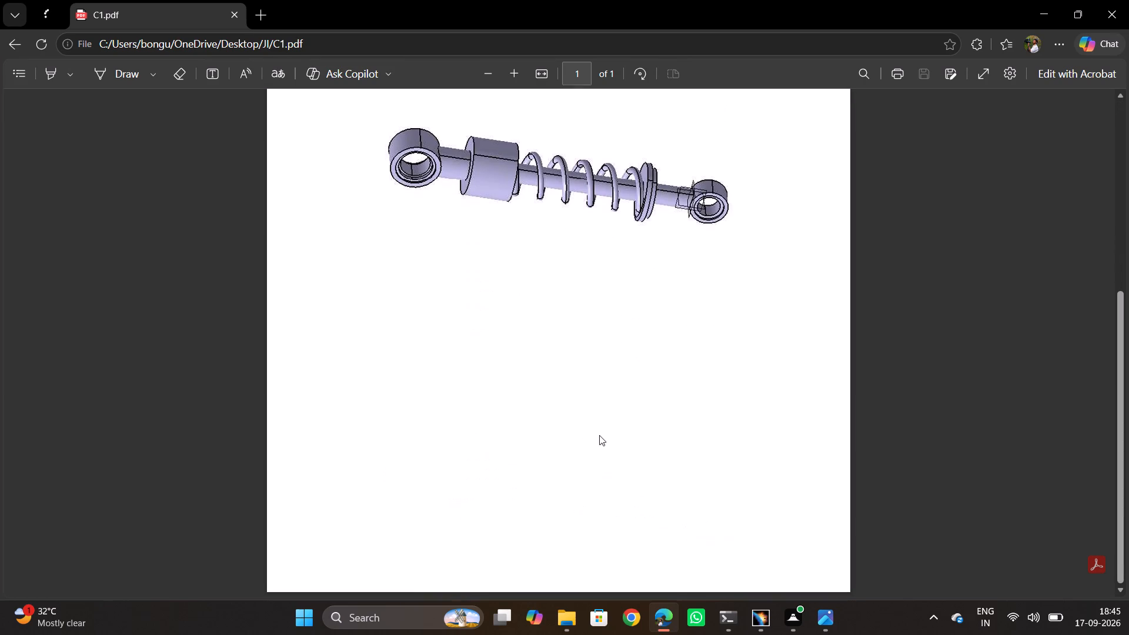
scroll(599, 435, "up", 3)
left_click(1128, 0)
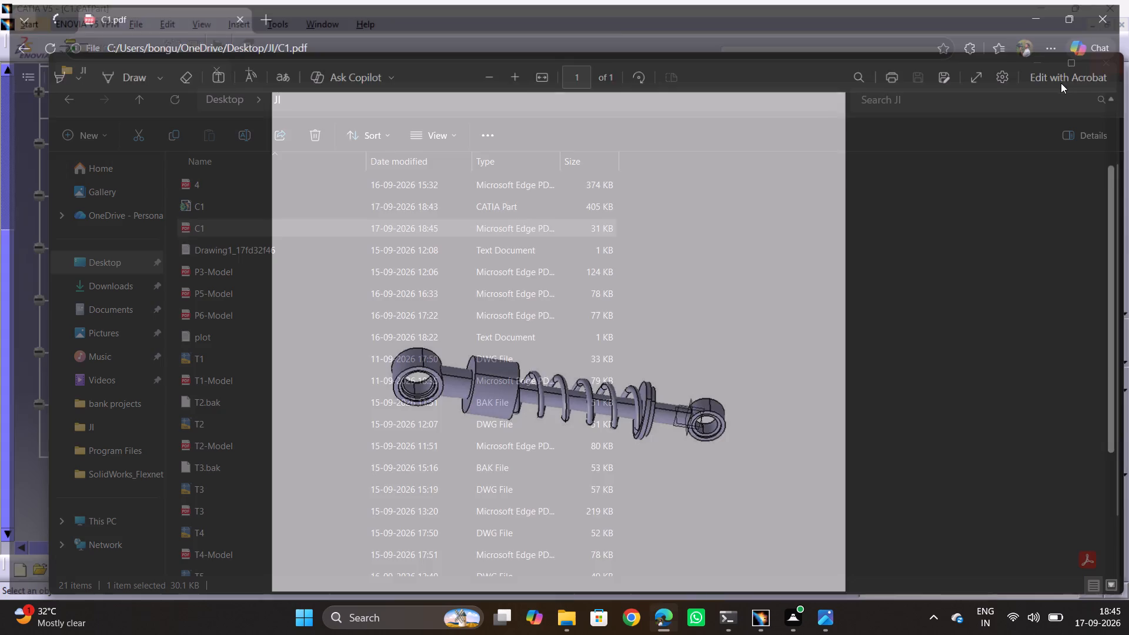
left_click(1109, 63)
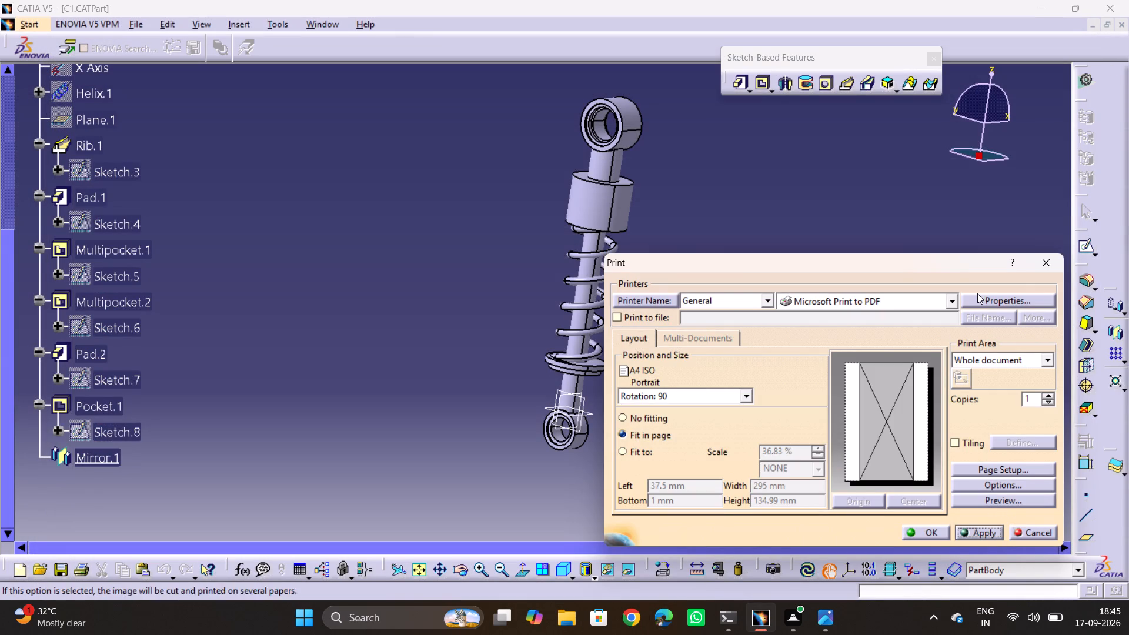
Set the PDF printer's page orientation to Landscape, keeping the A4 paper size.
left_click(994, 303)
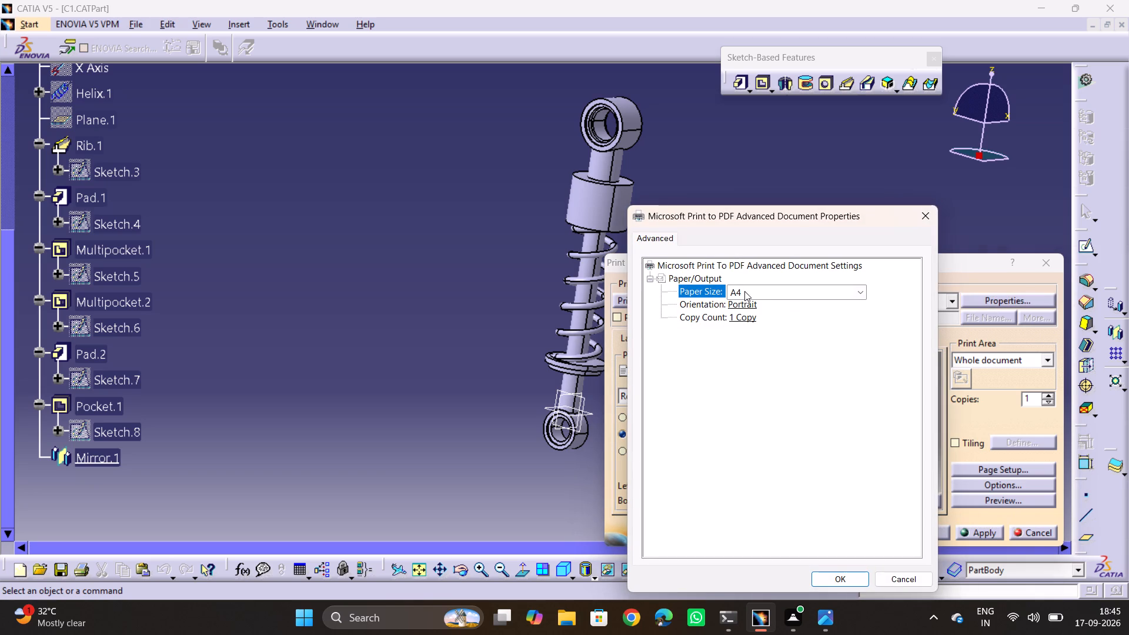
left_click(741, 304)
left_click(741, 304)
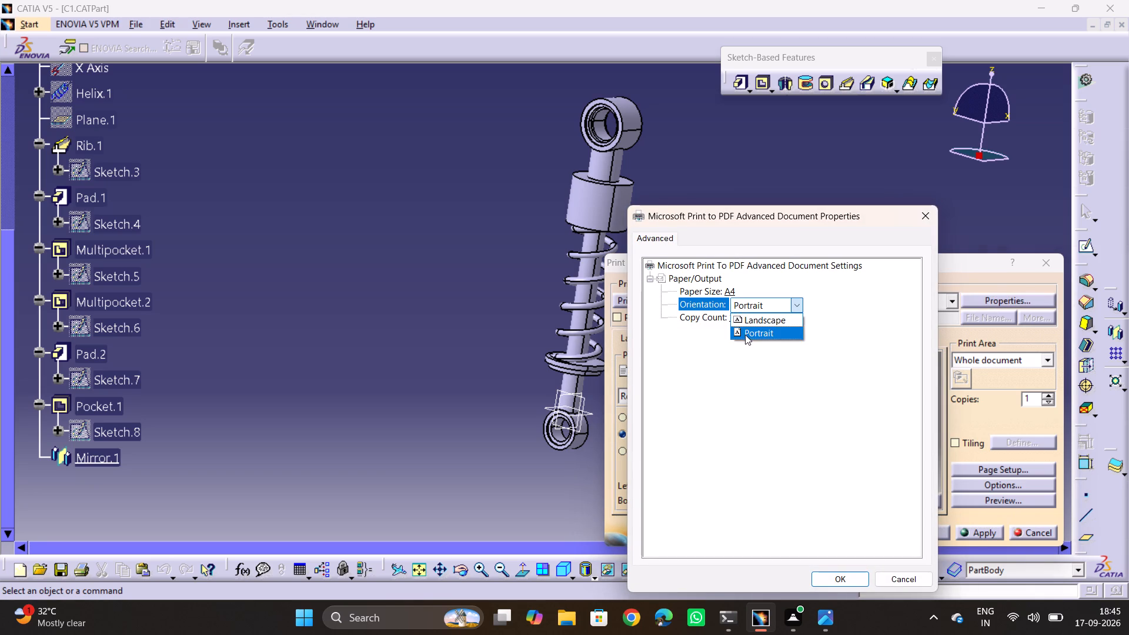
left_click(751, 323)
left_click(841, 577)
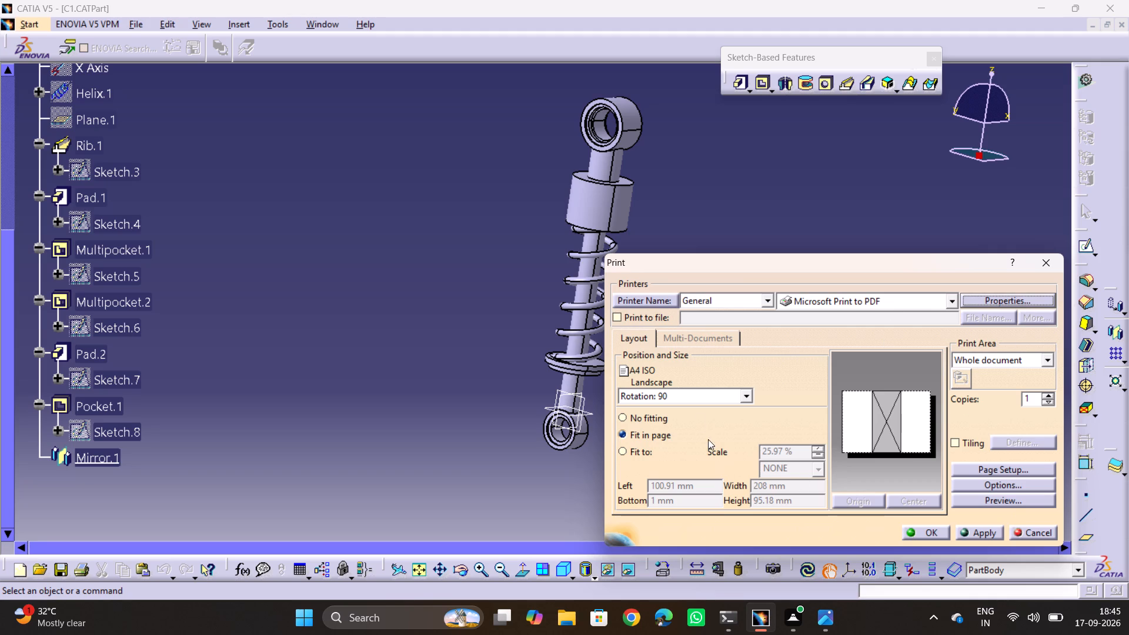
Set the rotation of the print layout to Best Rotation.
left_click(678, 396)
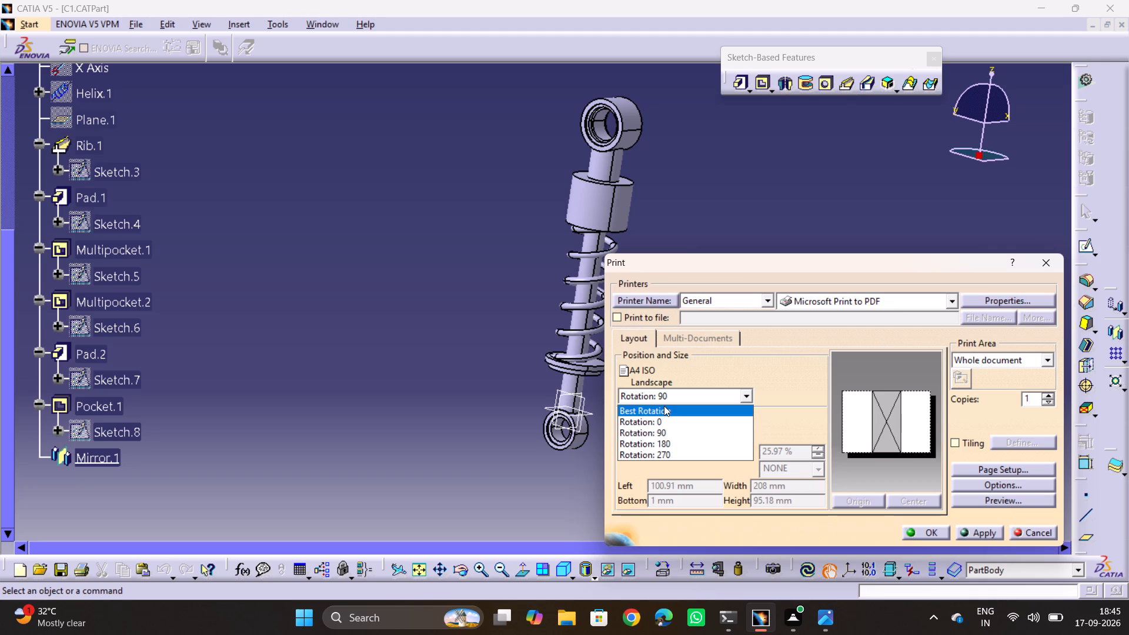
left_click(664, 406)
Print the part to PDF as C1.pdf in the JI folder on the Desktop, replacing the existing file.
left_click(932, 531)
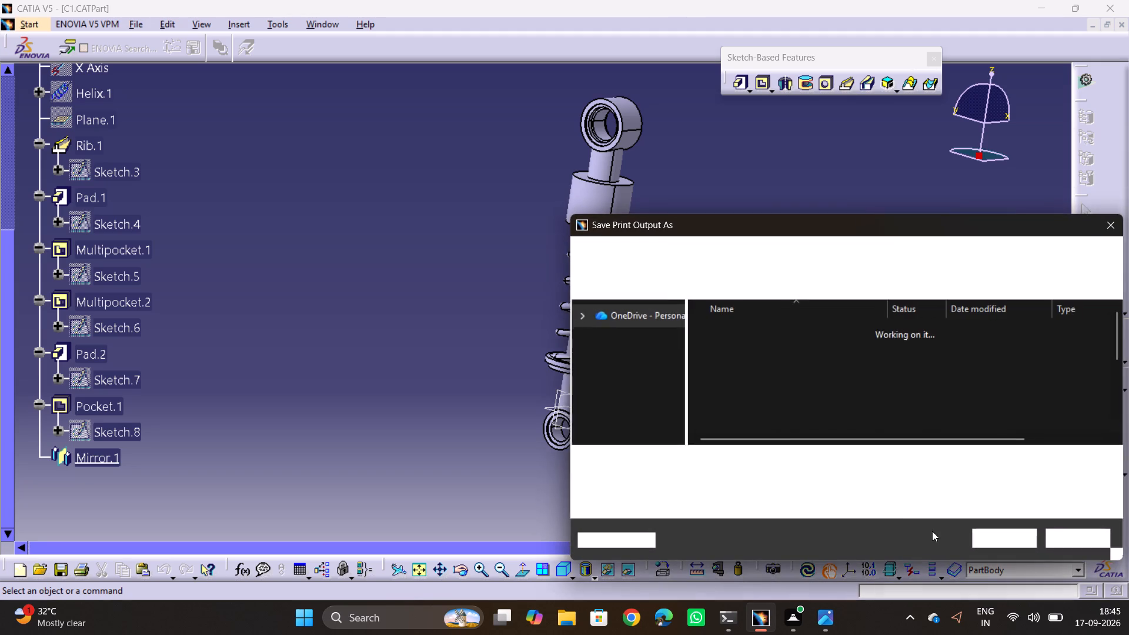
type("C1")
left_click(746, 503)
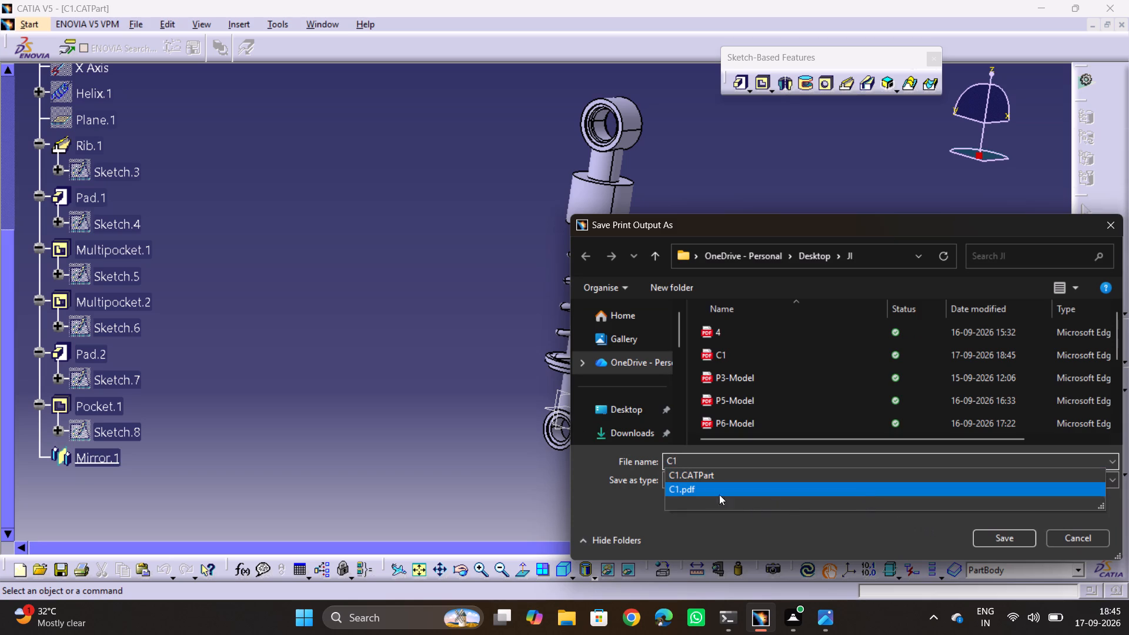
left_click(693, 492)
left_click(696, 489)
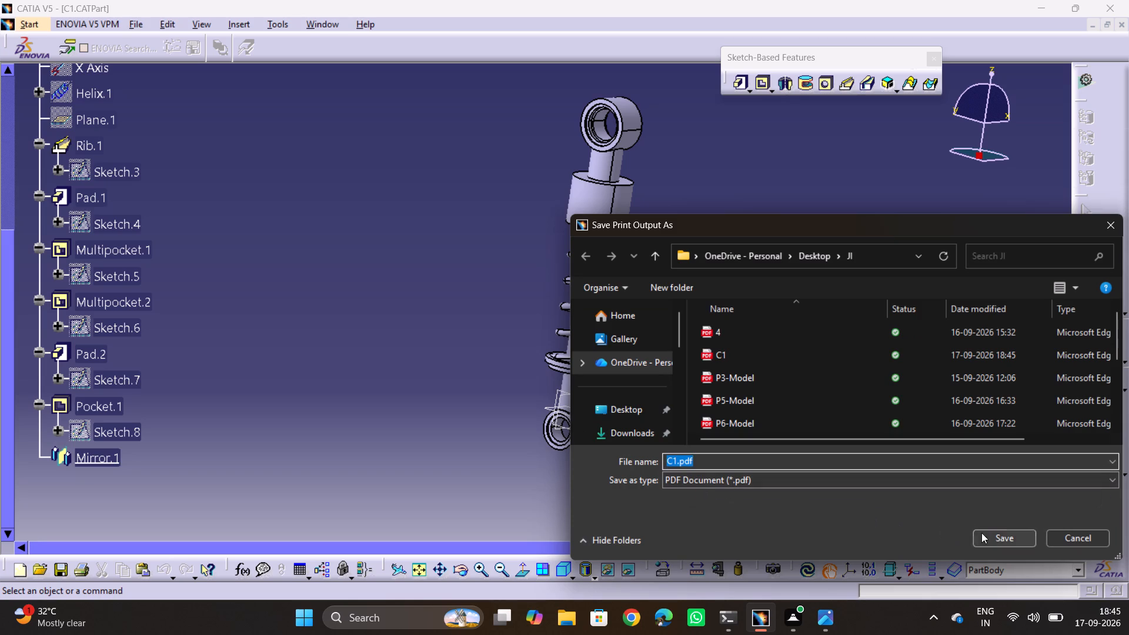
left_click(981, 533)
left_click(601, 308)
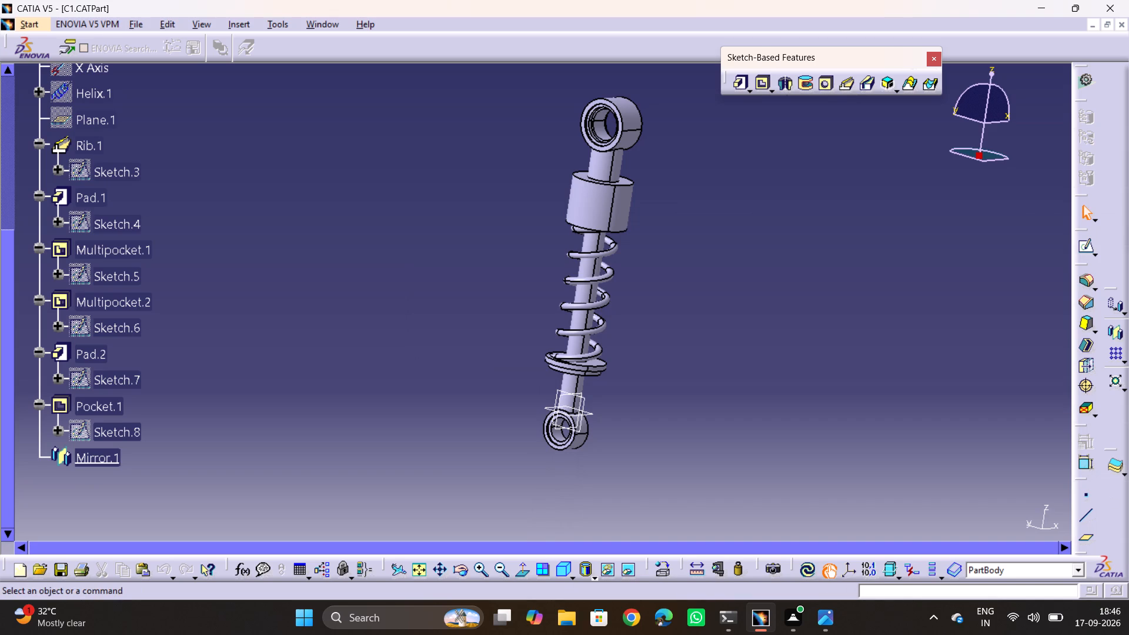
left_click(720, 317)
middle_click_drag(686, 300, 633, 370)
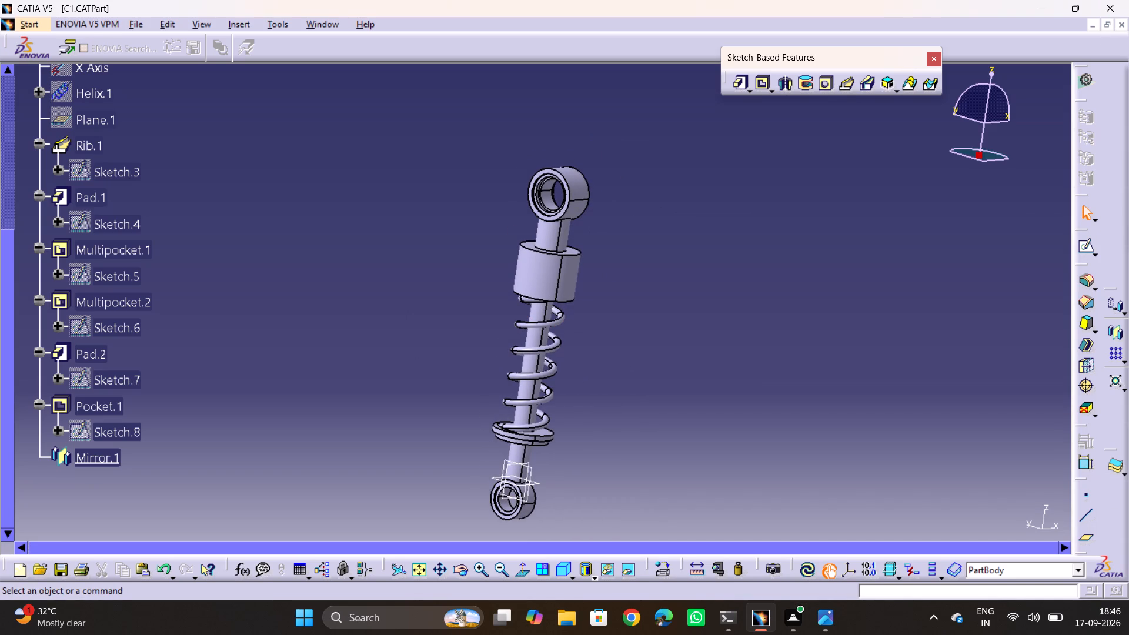